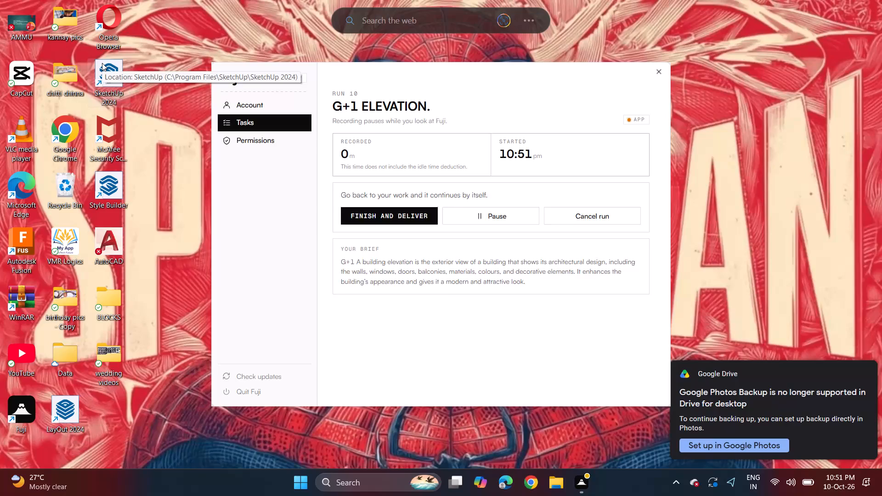
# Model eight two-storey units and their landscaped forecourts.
# Launch SketchUp and create a new model from the Simple template in inches.
pyautogui.doubleClick(119, 86)
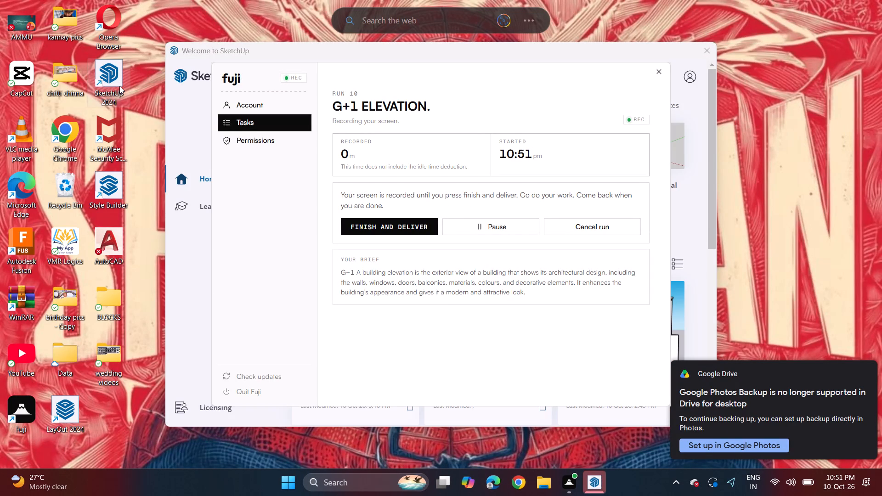
pyautogui.click(172, 127)
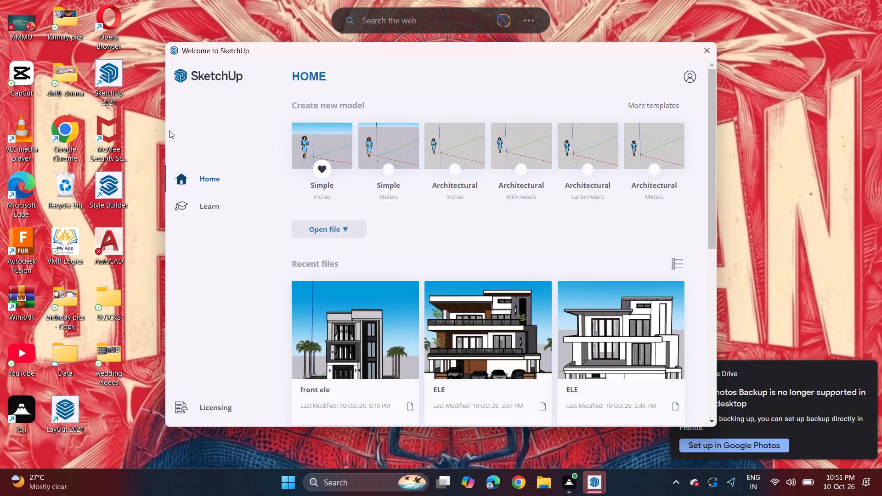
pyautogui.click(316, 142)
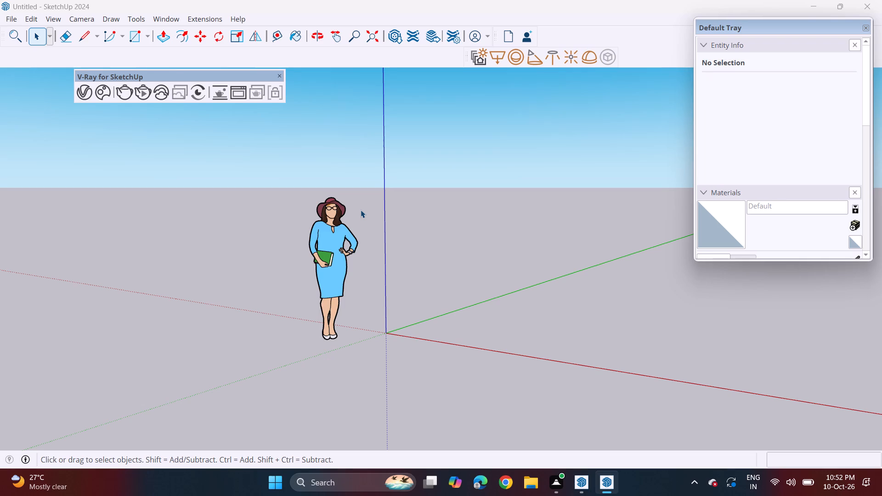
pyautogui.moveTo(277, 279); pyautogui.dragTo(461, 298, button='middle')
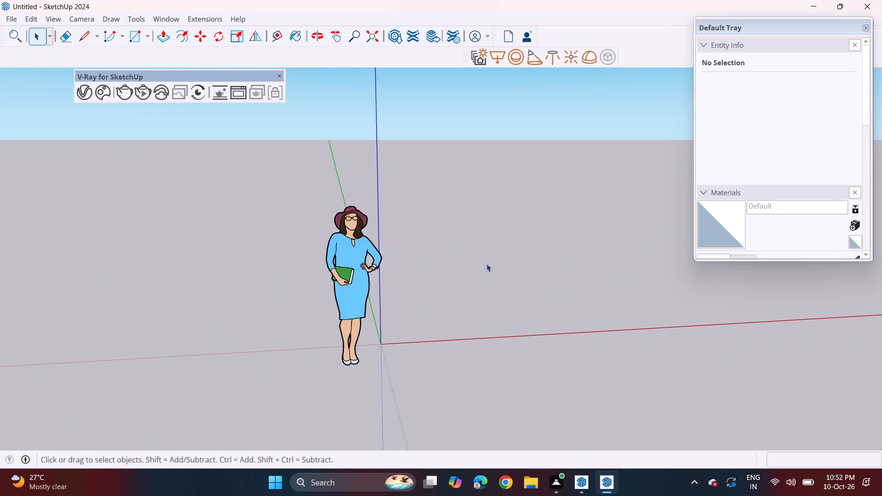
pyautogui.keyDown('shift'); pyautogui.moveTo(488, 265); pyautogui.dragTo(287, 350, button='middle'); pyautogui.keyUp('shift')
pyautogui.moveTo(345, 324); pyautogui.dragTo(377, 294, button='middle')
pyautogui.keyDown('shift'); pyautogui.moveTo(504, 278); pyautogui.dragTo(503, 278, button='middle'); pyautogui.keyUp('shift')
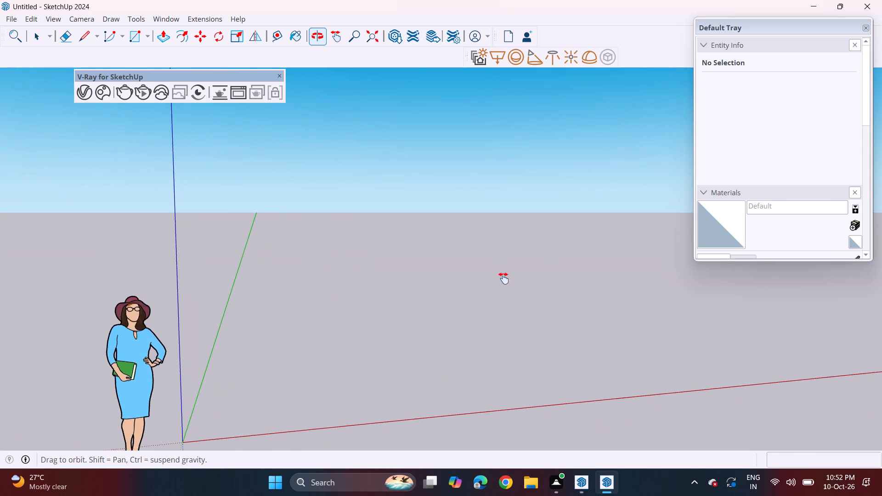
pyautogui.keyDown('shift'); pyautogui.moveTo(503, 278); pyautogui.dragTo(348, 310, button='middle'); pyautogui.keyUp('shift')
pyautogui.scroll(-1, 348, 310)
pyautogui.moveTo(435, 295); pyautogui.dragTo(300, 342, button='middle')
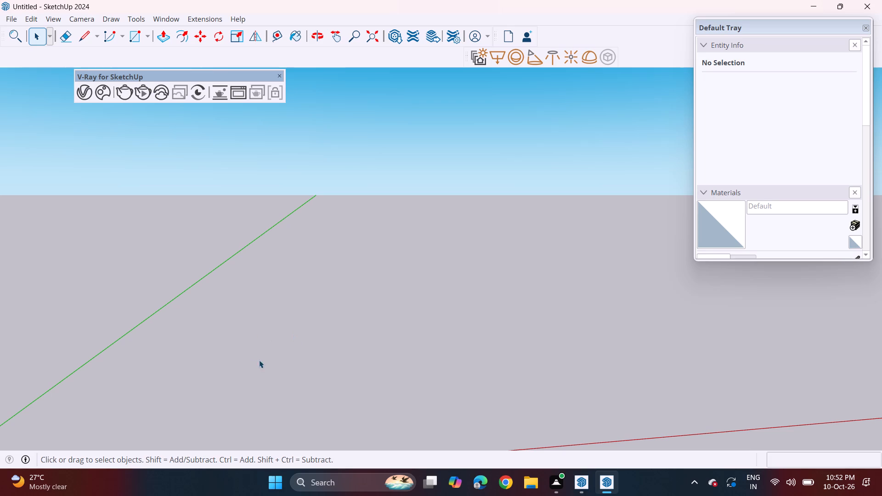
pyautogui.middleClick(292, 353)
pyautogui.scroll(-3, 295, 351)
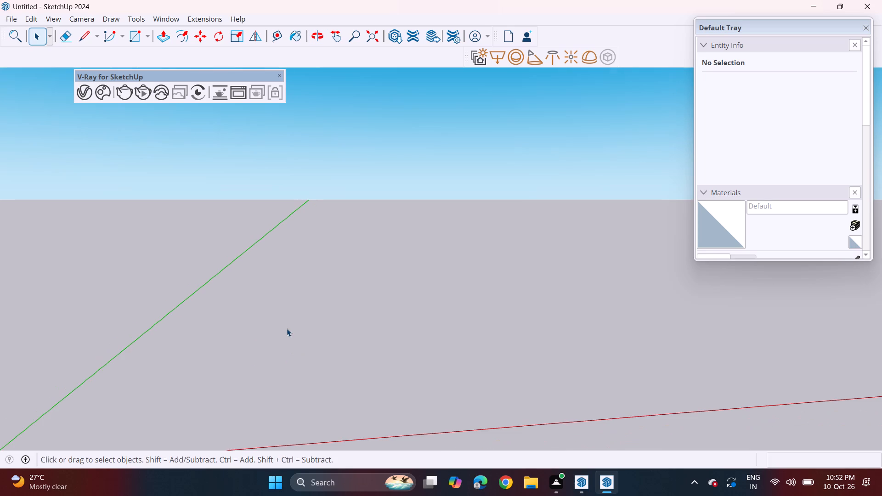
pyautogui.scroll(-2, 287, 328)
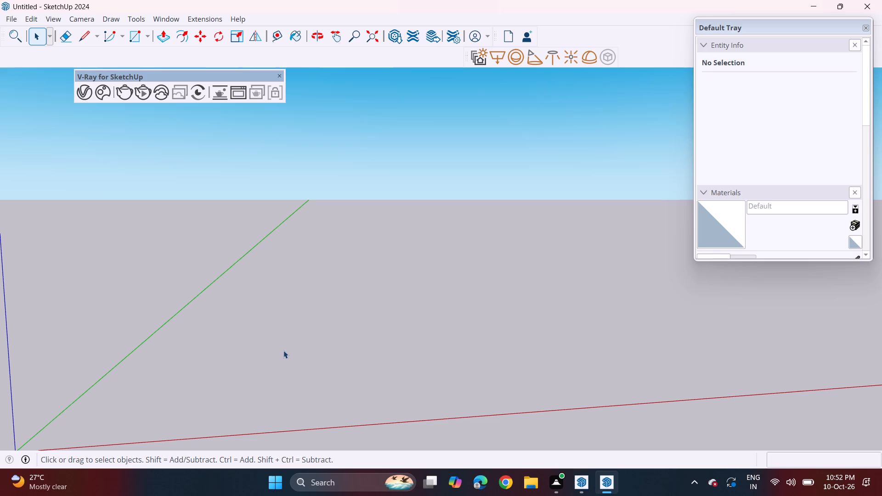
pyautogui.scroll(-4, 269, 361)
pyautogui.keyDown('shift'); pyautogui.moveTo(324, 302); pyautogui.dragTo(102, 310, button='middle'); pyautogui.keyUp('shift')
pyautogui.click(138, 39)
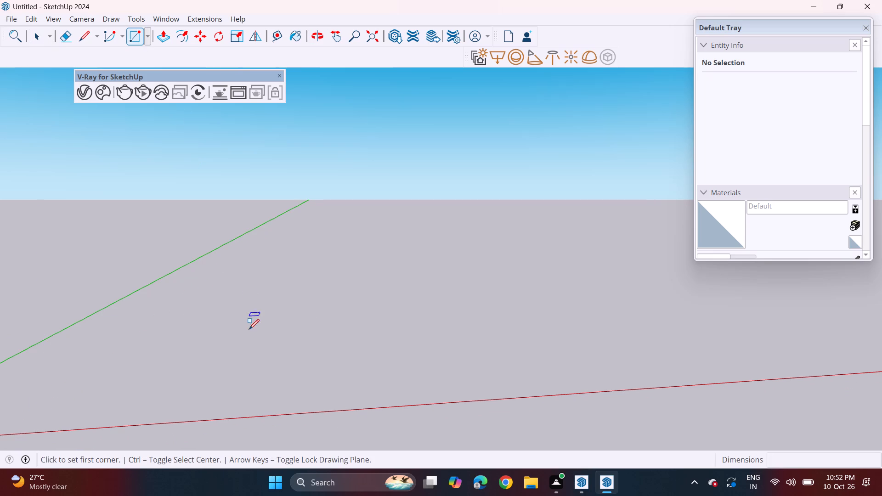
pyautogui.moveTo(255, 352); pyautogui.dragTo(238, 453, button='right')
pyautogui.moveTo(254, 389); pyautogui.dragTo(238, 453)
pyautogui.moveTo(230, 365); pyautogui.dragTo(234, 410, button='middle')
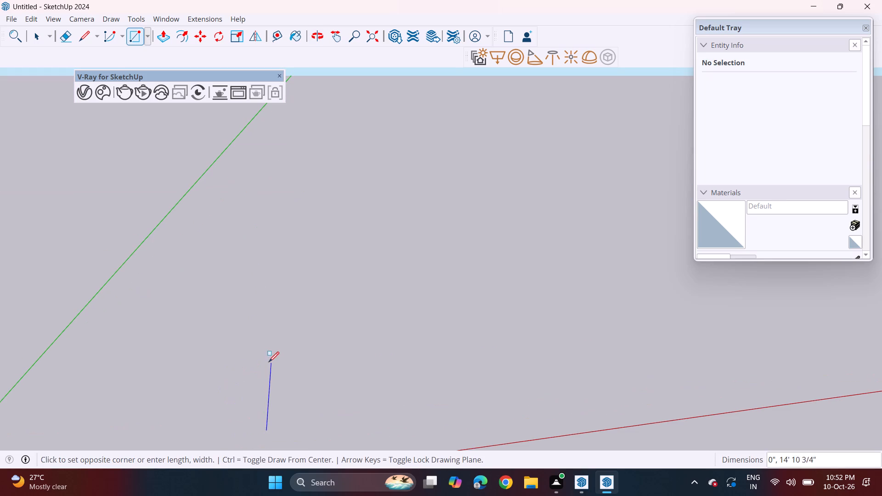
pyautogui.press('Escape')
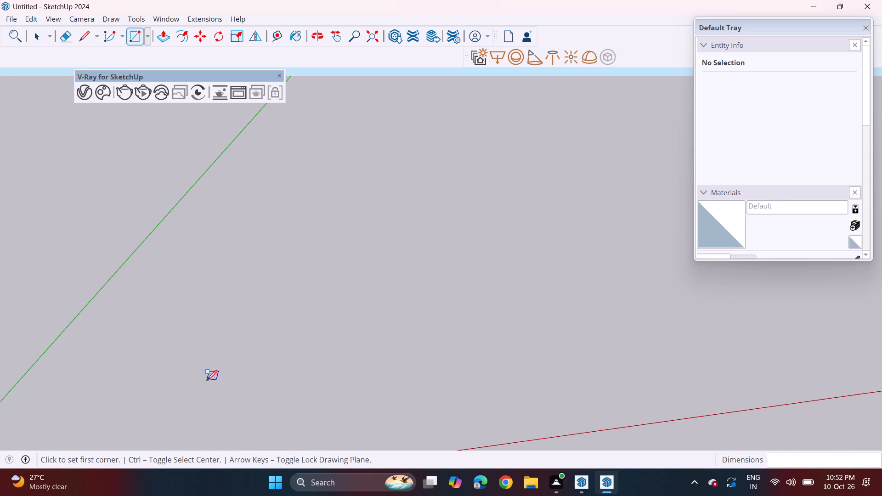
# Draw a building footprint rectangle of about 29' 11" by 64' 4" on the ground plane.
pyautogui.moveTo(207, 380); pyautogui.dragTo(208, 376)
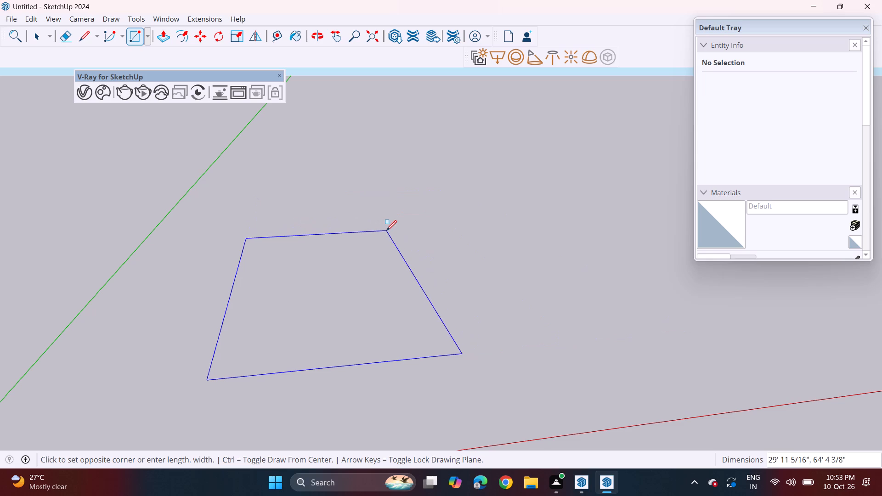
pyautogui.click(386, 231)
pyautogui.moveTo(421, 315); pyautogui.dragTo(357, 301, button='middle')
pyautogui.press('space')
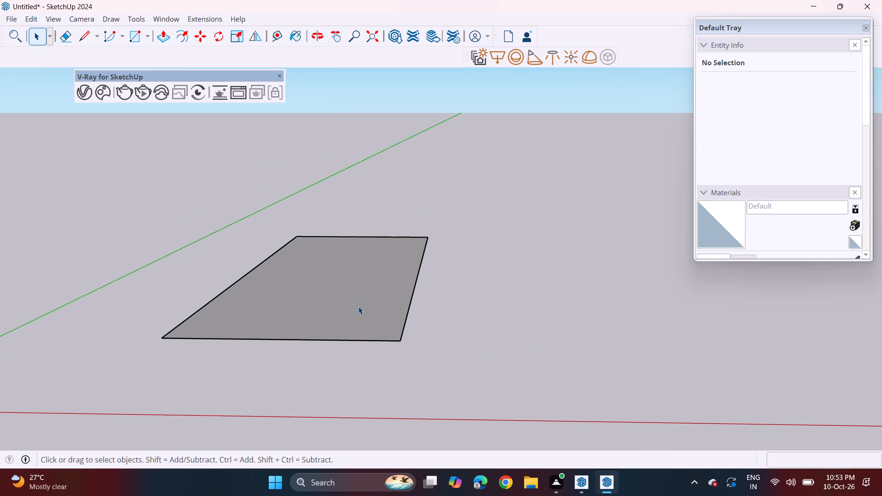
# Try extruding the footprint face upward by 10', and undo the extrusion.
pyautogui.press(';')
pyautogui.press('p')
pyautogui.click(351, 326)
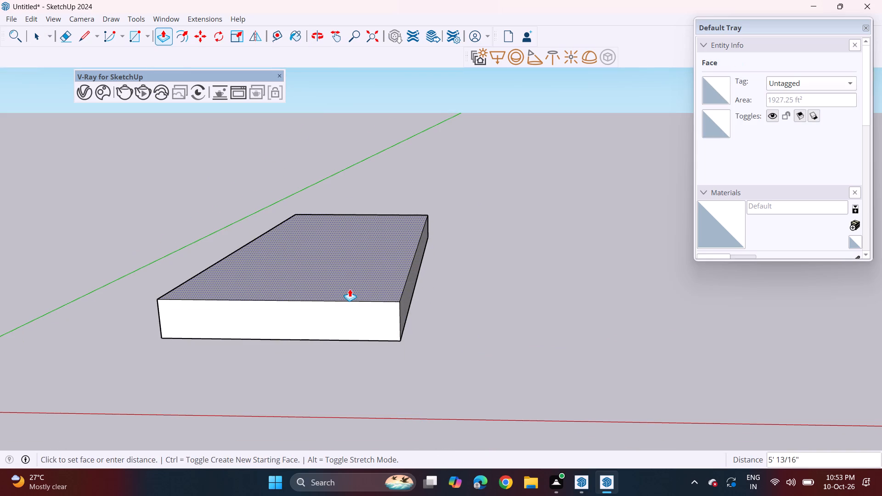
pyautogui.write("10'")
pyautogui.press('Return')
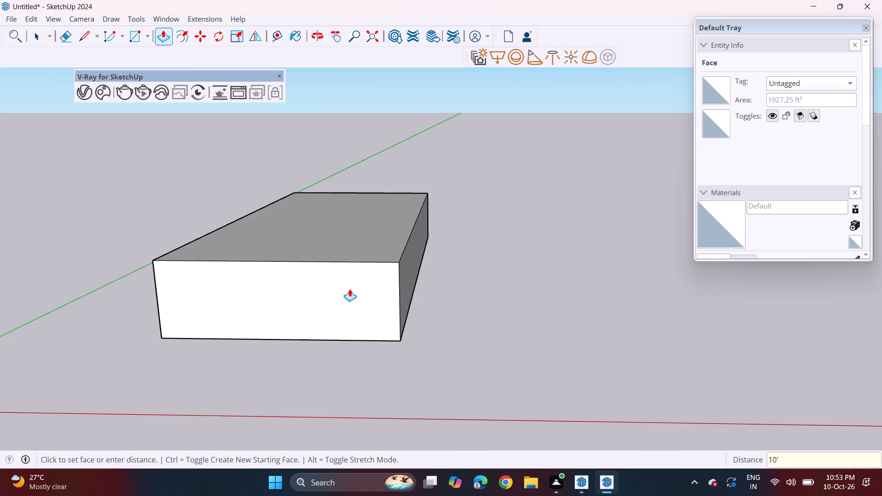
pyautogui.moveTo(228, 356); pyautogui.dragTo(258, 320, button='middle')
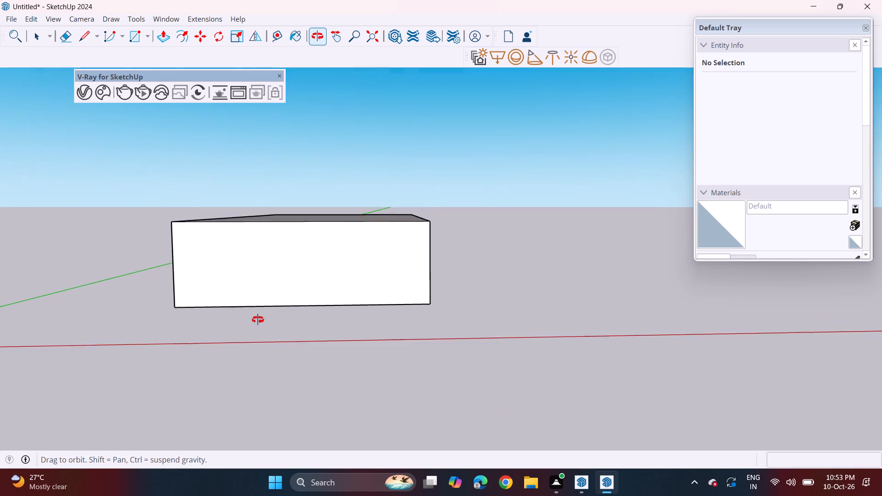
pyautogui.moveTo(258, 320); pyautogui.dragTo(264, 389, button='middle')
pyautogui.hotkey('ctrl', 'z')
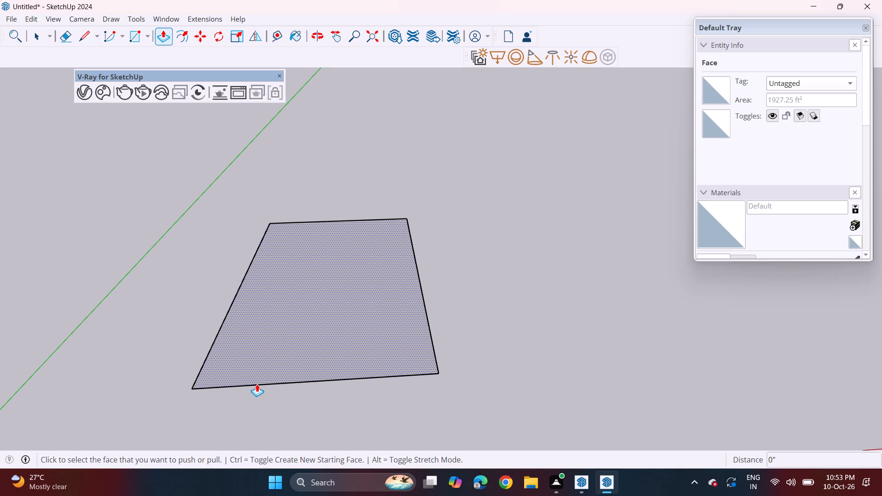
# Offset the footprint's edges inward by about 9 1/4" to outline the wall thickness.
pyautogui.scroll(-2, 251, 402)
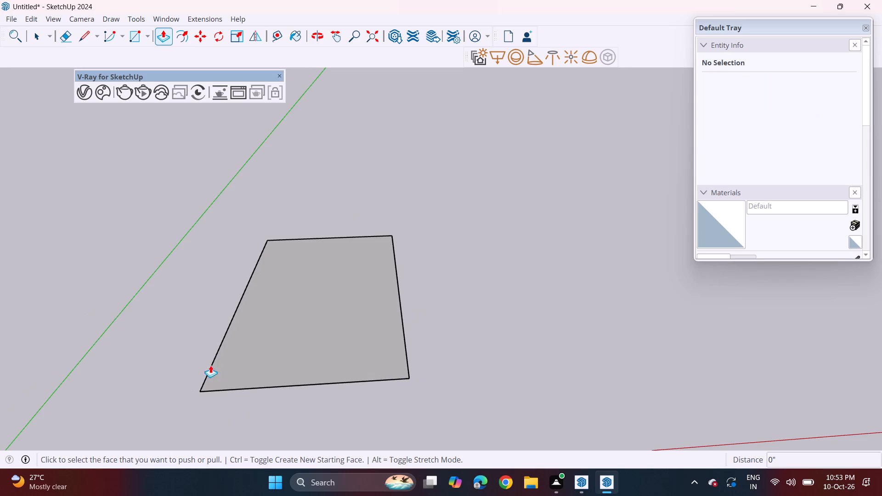
pyautogui.moveTo(265, 328); pyautogui.dragTo(255, 287, button='middle')
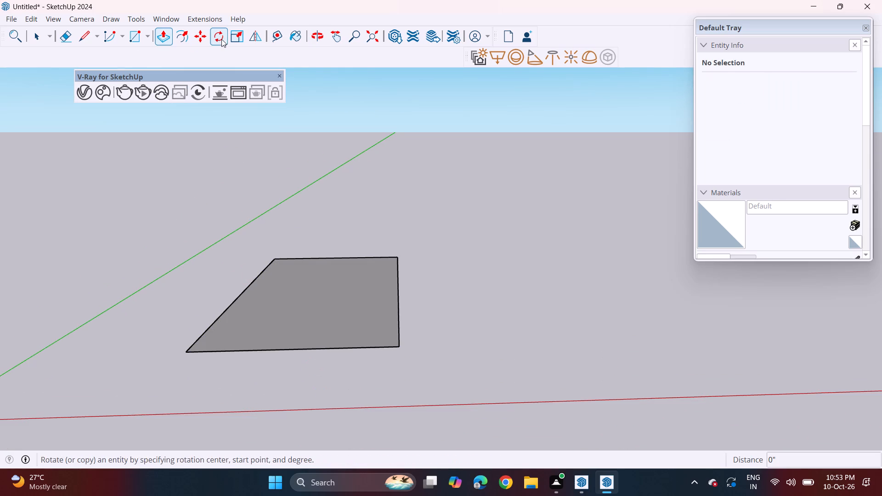
pyautogui.click(187, 39)
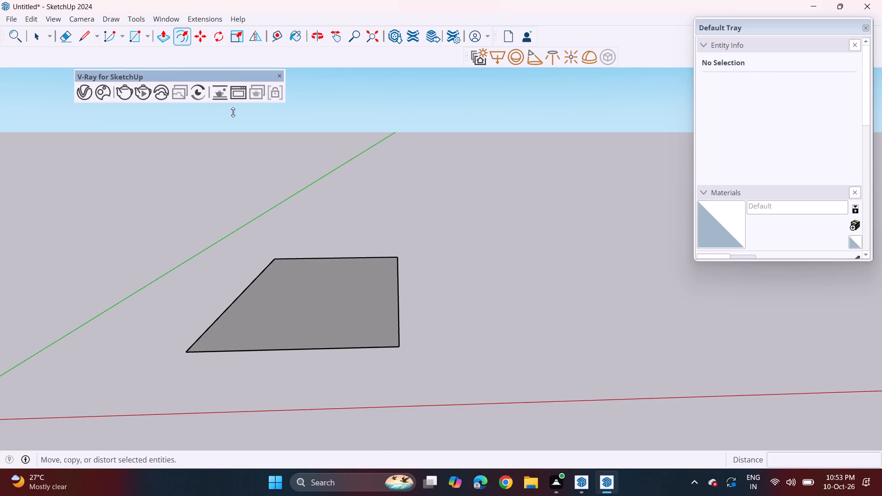
pyautogui.click(207, 334)
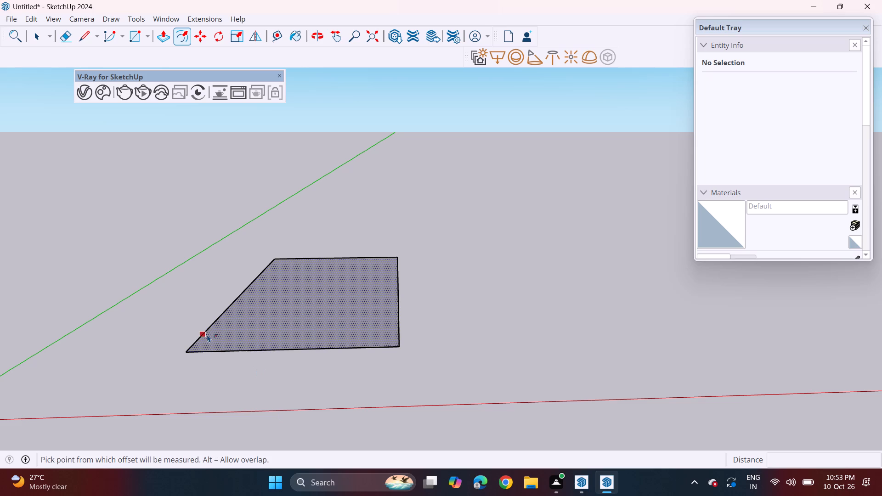
pyautogui.click(205, 338)
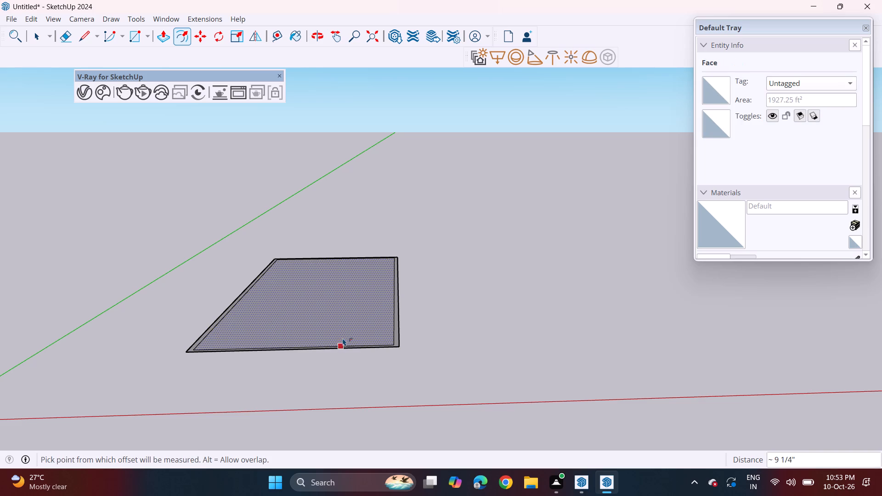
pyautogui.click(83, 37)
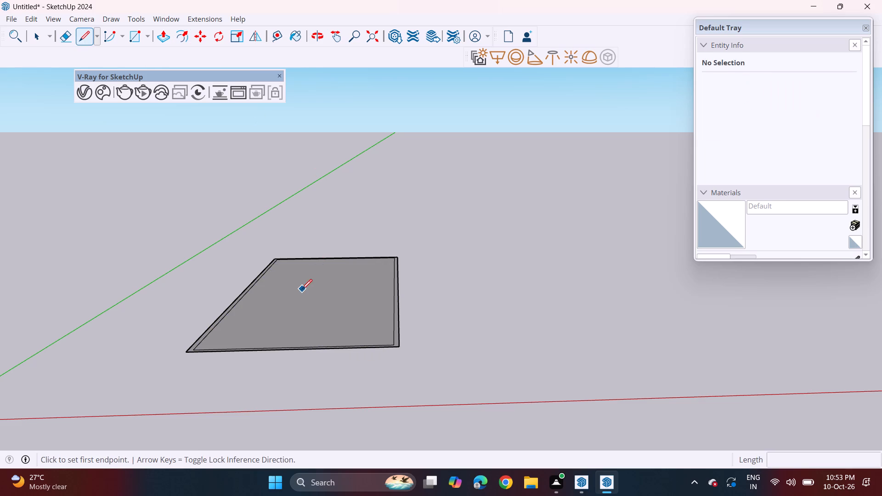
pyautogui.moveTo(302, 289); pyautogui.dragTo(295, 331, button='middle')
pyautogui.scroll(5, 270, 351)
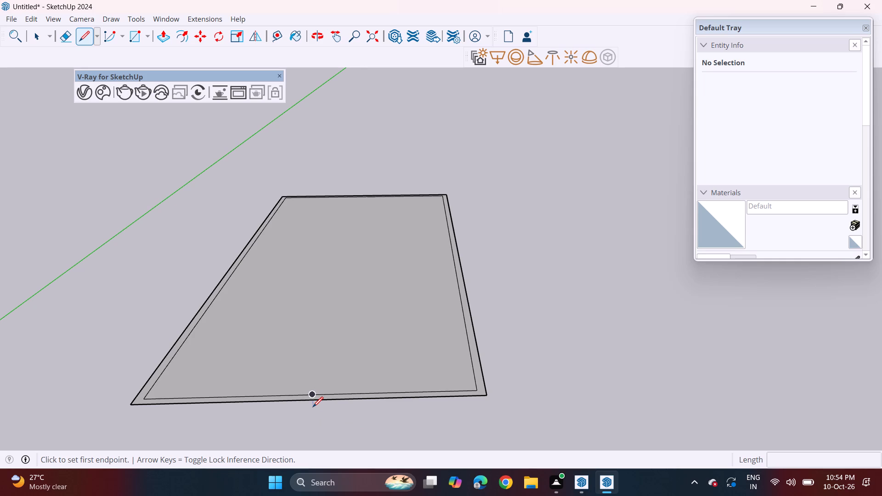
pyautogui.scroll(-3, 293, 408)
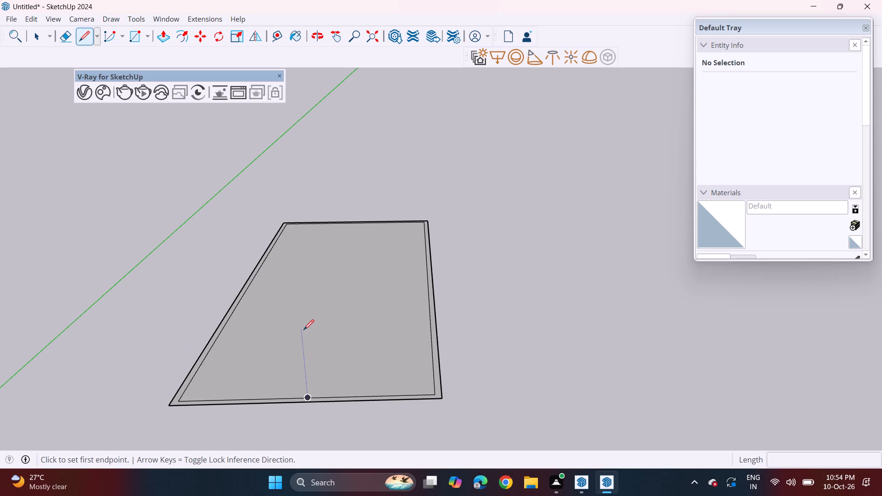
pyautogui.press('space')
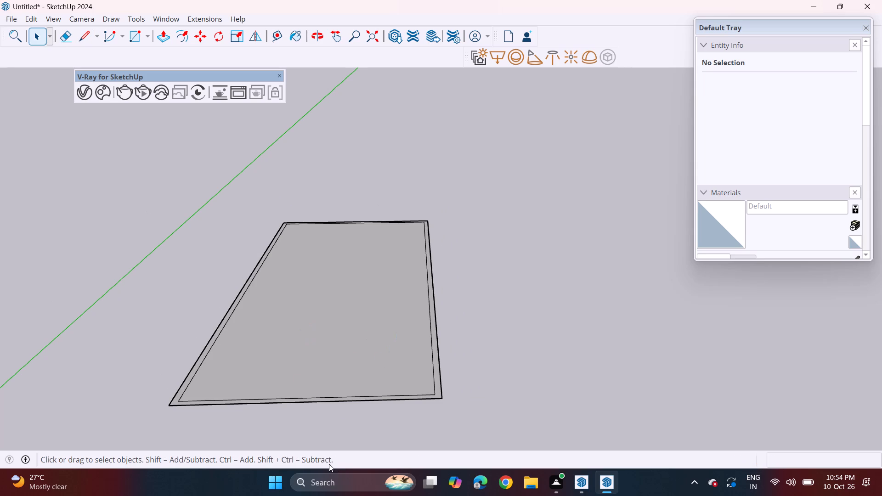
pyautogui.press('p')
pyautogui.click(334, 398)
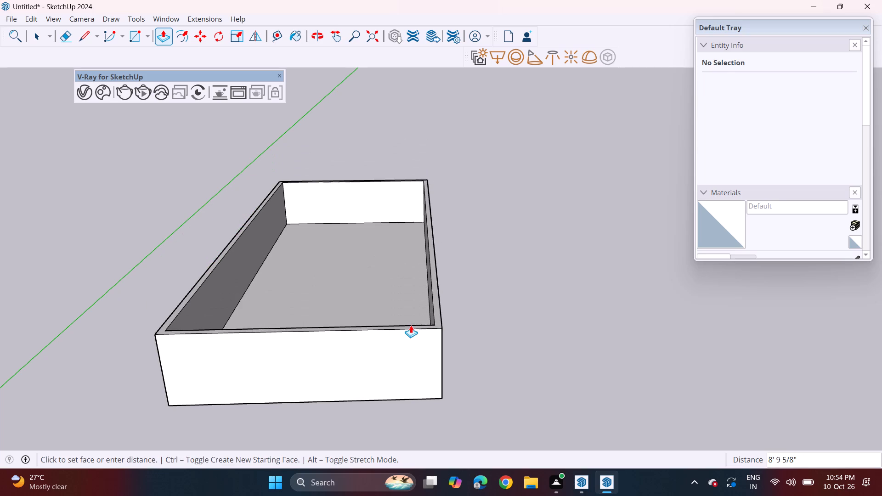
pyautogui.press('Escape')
# Extrude the wall border and the inner floor face up 6" with new starting faces to form the plinth.
pyautogui.scroll(1, 391, 410)
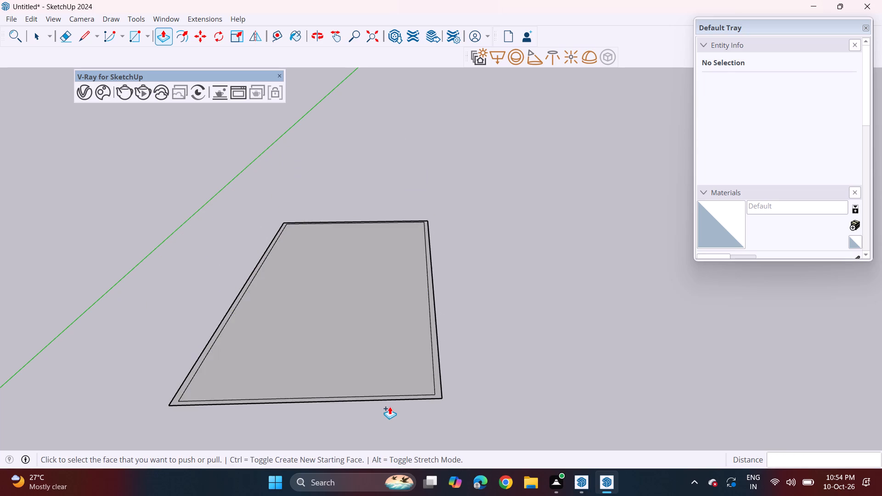
pyautogui.click(392, 398)
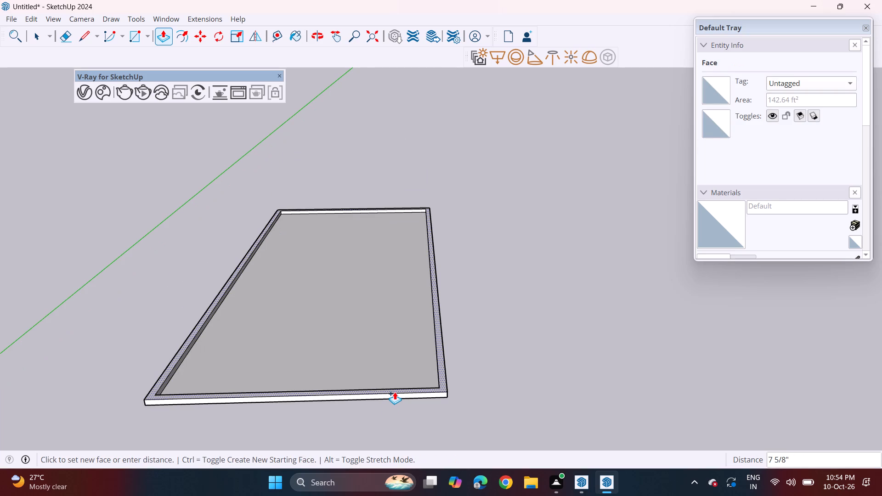
pyautogui.press('6')
pyautogui.press('Return')
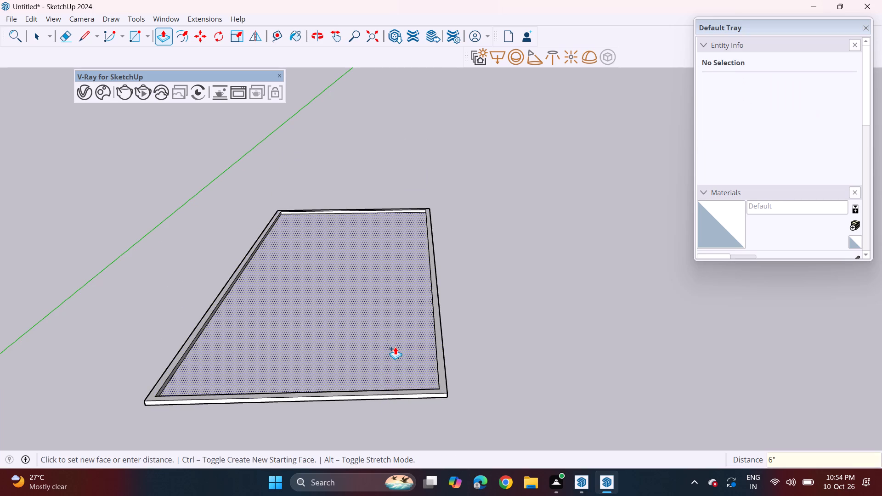
pyautogui.doubleClick(395, 347)
# Extrude the wall border up 10' above the plinth, keeping the plinth line, to form the ground-floor walls.
pyautogui.click(426, 391)
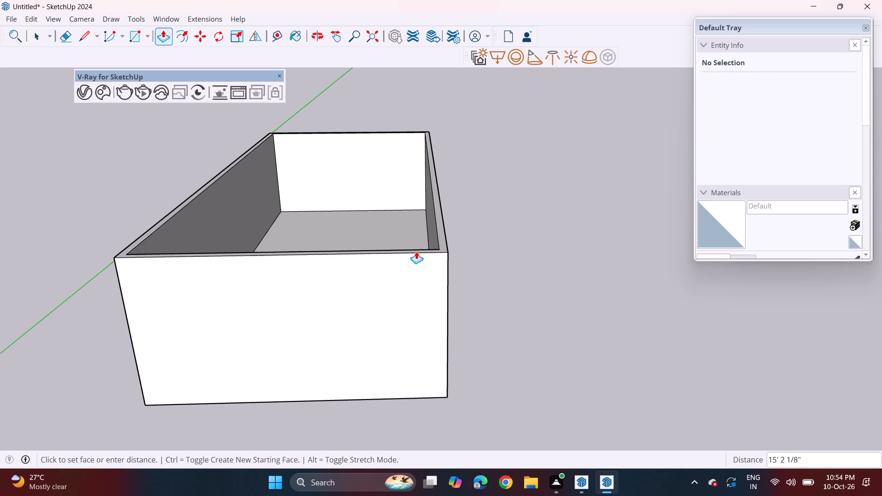
pyautogui.write("10'")
pyautogui.press('Return')
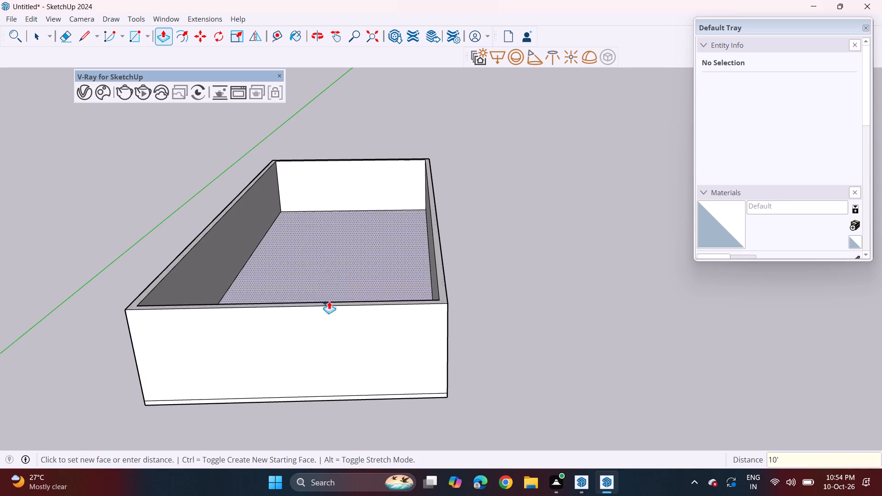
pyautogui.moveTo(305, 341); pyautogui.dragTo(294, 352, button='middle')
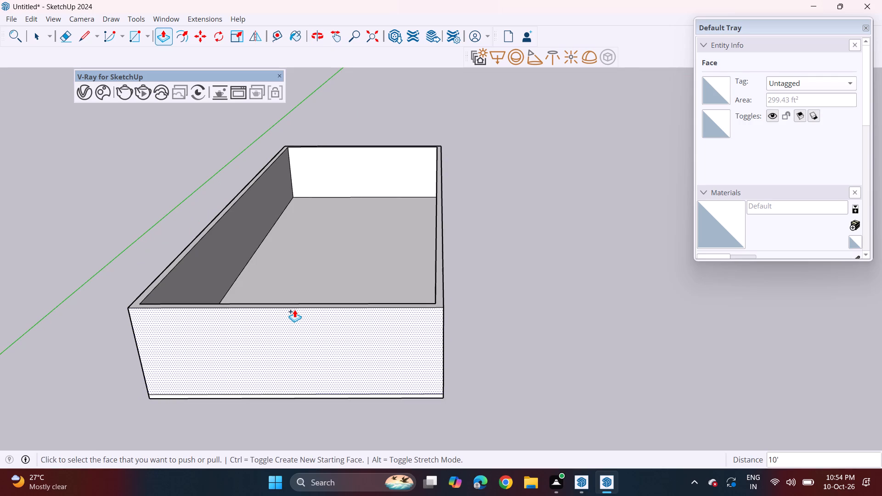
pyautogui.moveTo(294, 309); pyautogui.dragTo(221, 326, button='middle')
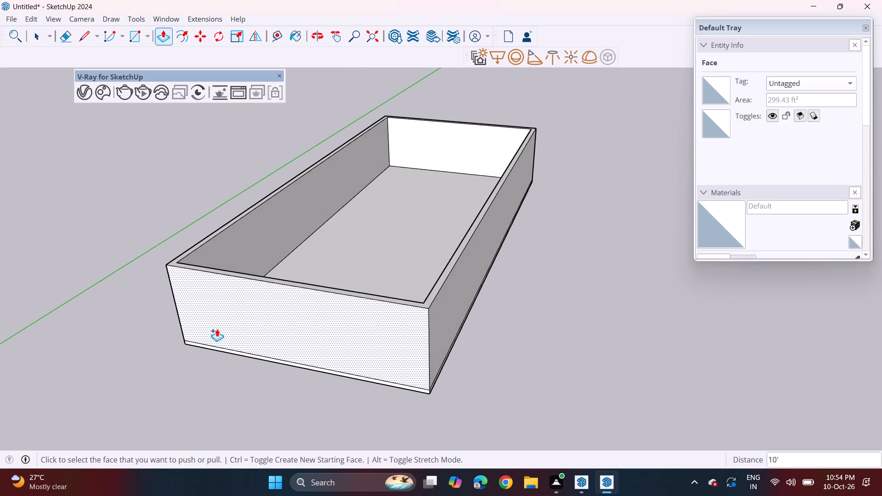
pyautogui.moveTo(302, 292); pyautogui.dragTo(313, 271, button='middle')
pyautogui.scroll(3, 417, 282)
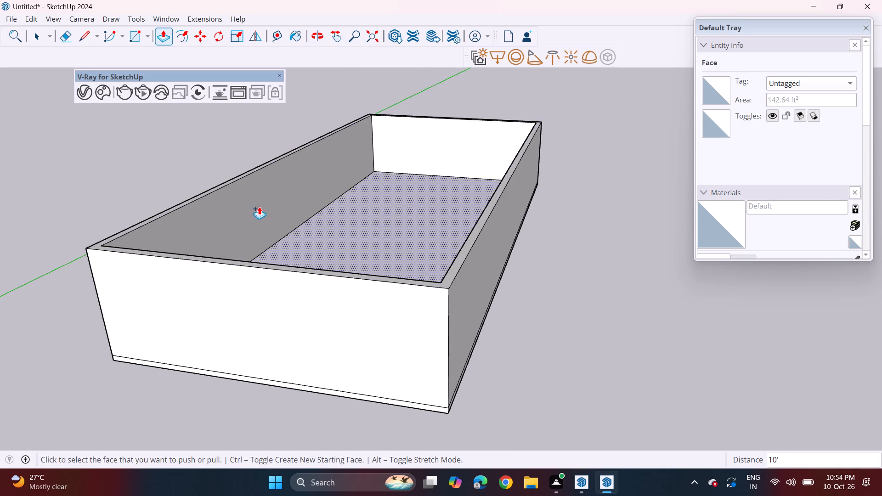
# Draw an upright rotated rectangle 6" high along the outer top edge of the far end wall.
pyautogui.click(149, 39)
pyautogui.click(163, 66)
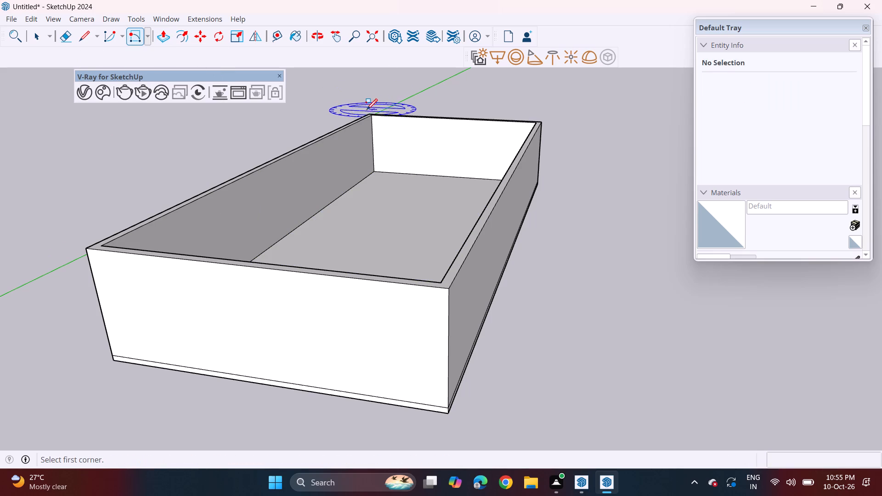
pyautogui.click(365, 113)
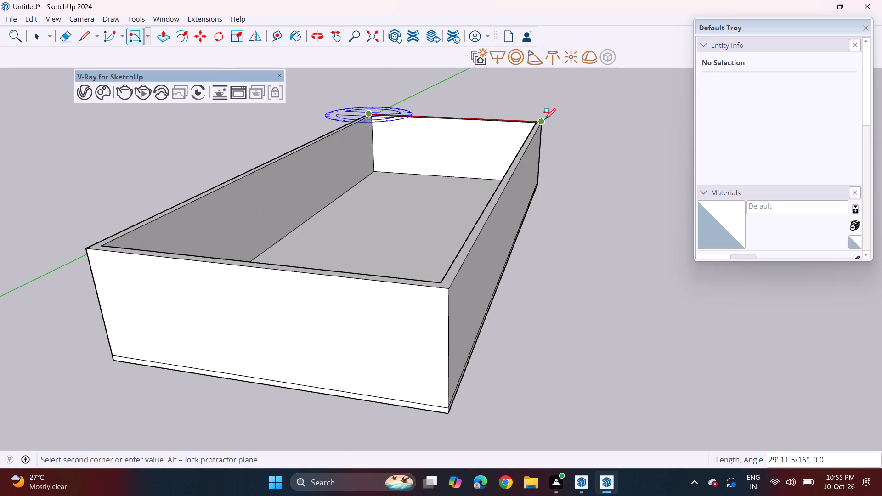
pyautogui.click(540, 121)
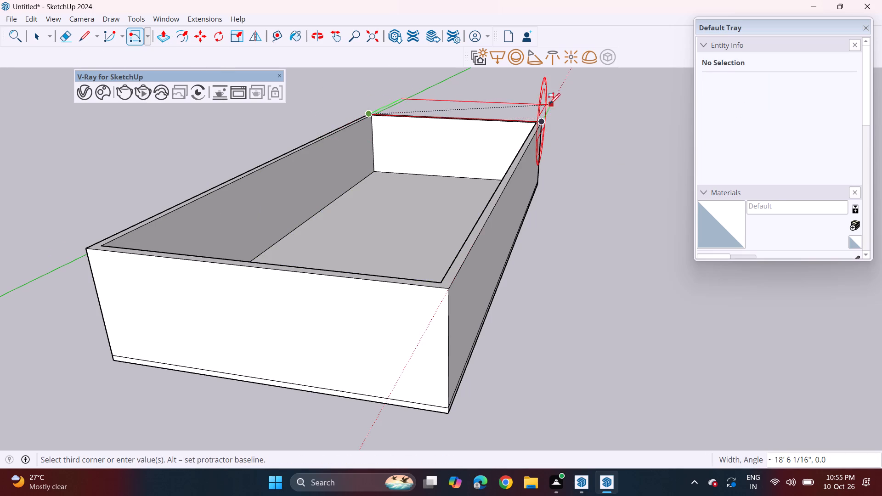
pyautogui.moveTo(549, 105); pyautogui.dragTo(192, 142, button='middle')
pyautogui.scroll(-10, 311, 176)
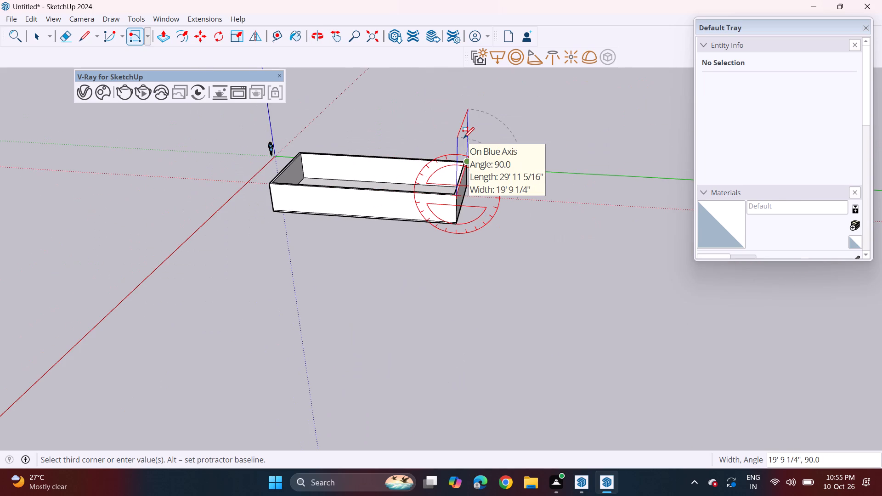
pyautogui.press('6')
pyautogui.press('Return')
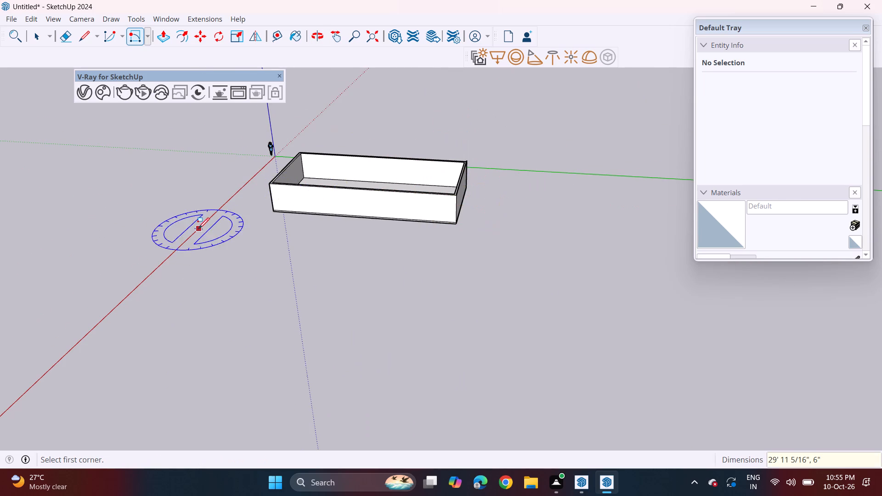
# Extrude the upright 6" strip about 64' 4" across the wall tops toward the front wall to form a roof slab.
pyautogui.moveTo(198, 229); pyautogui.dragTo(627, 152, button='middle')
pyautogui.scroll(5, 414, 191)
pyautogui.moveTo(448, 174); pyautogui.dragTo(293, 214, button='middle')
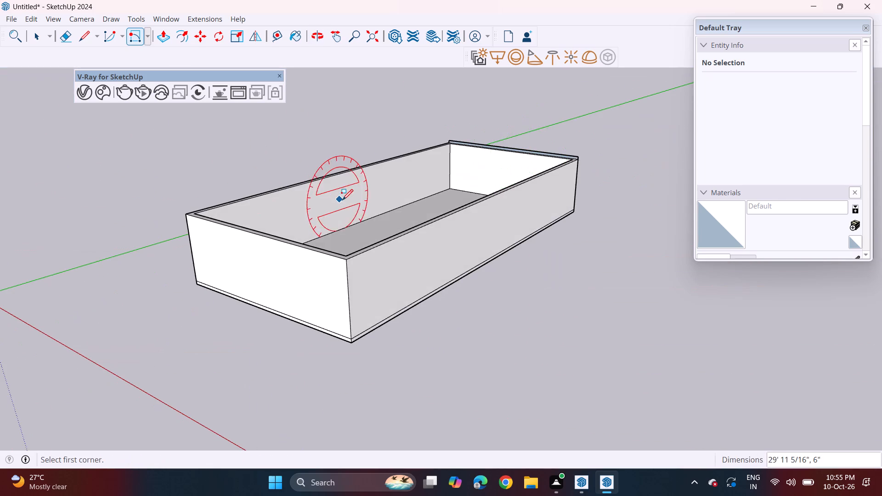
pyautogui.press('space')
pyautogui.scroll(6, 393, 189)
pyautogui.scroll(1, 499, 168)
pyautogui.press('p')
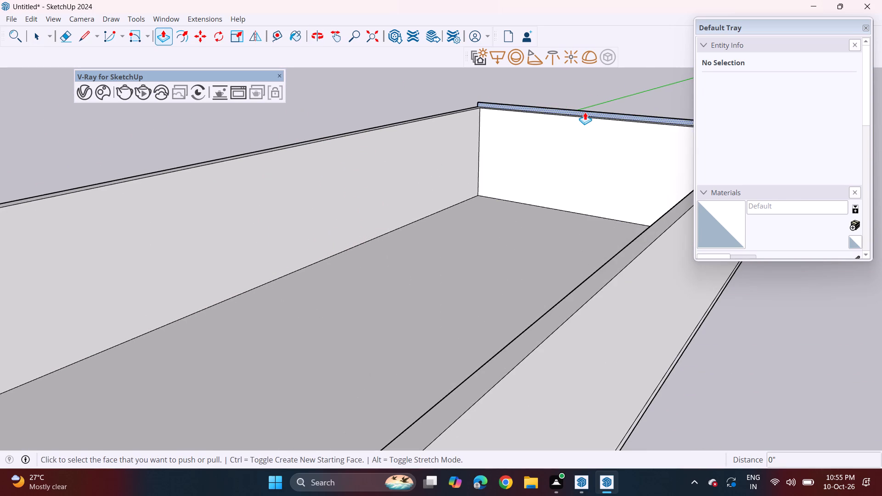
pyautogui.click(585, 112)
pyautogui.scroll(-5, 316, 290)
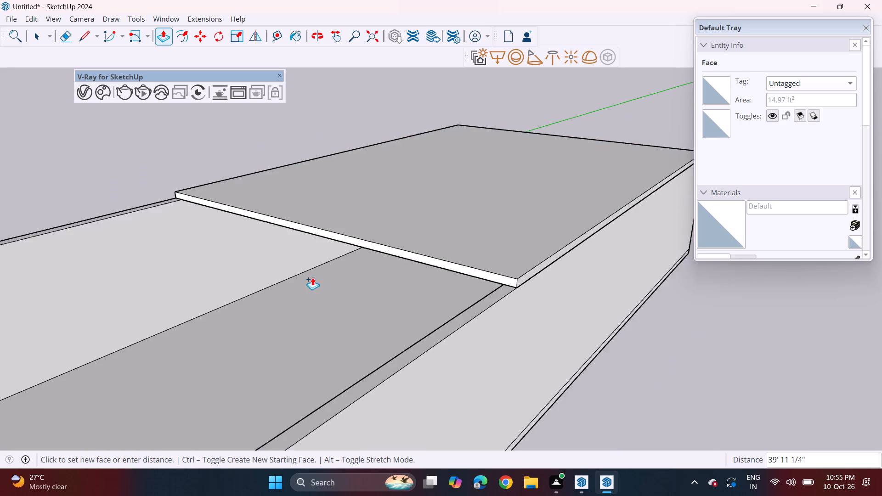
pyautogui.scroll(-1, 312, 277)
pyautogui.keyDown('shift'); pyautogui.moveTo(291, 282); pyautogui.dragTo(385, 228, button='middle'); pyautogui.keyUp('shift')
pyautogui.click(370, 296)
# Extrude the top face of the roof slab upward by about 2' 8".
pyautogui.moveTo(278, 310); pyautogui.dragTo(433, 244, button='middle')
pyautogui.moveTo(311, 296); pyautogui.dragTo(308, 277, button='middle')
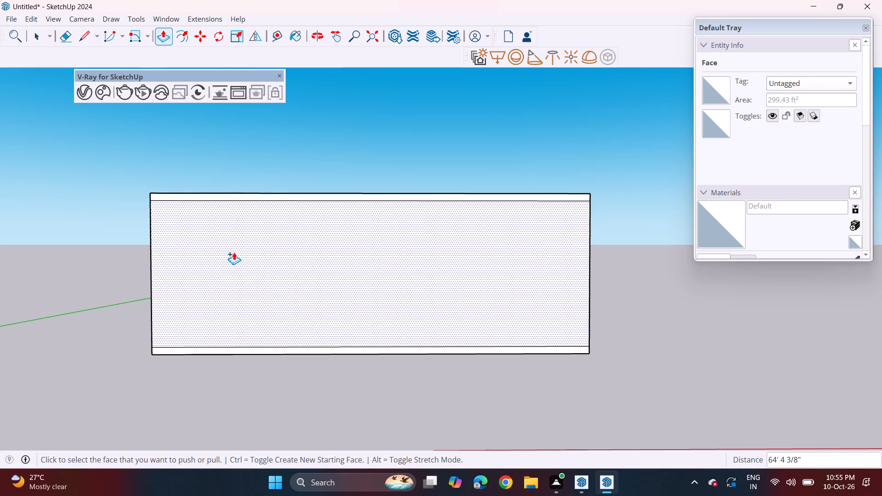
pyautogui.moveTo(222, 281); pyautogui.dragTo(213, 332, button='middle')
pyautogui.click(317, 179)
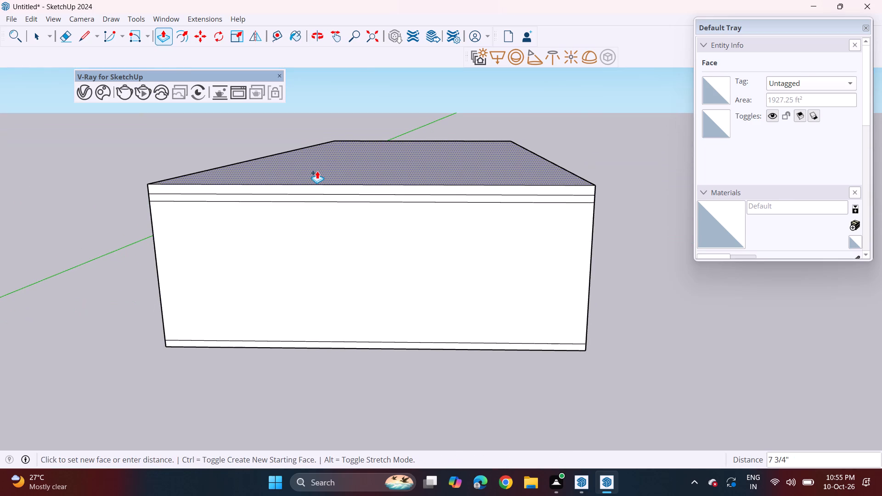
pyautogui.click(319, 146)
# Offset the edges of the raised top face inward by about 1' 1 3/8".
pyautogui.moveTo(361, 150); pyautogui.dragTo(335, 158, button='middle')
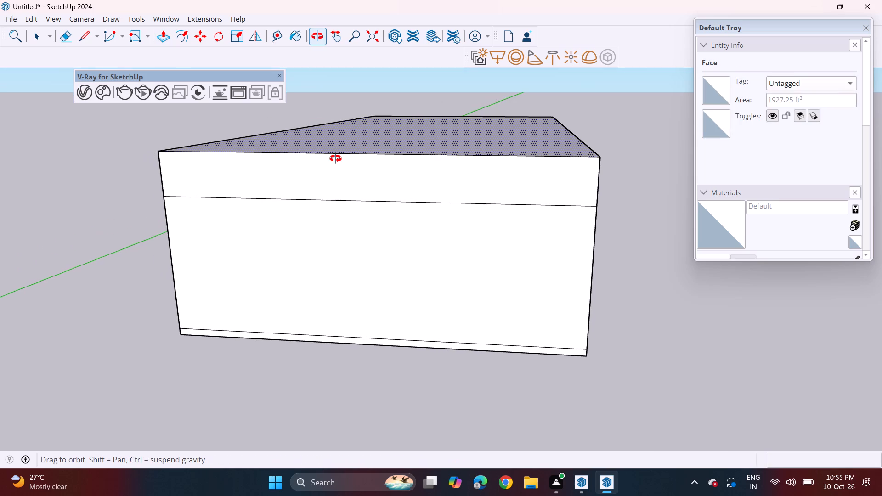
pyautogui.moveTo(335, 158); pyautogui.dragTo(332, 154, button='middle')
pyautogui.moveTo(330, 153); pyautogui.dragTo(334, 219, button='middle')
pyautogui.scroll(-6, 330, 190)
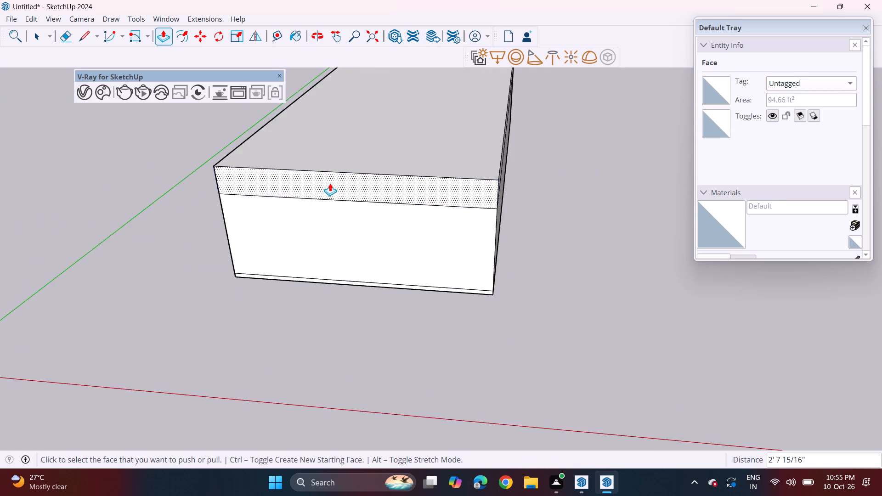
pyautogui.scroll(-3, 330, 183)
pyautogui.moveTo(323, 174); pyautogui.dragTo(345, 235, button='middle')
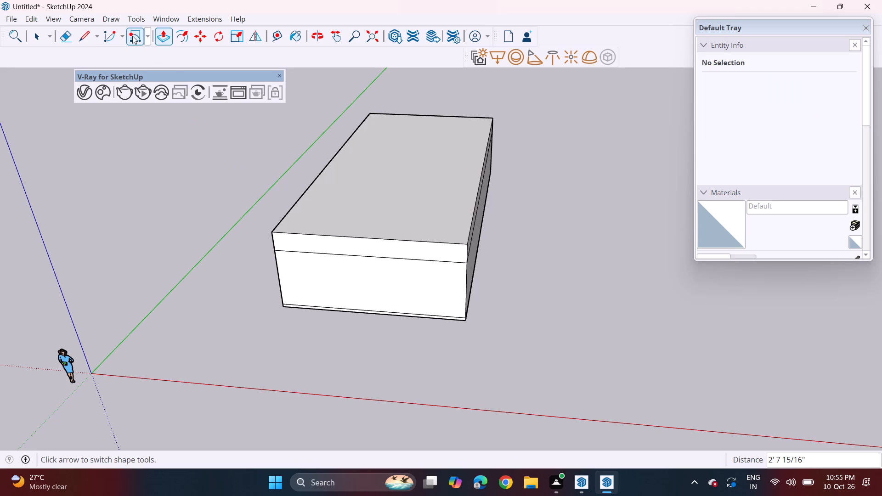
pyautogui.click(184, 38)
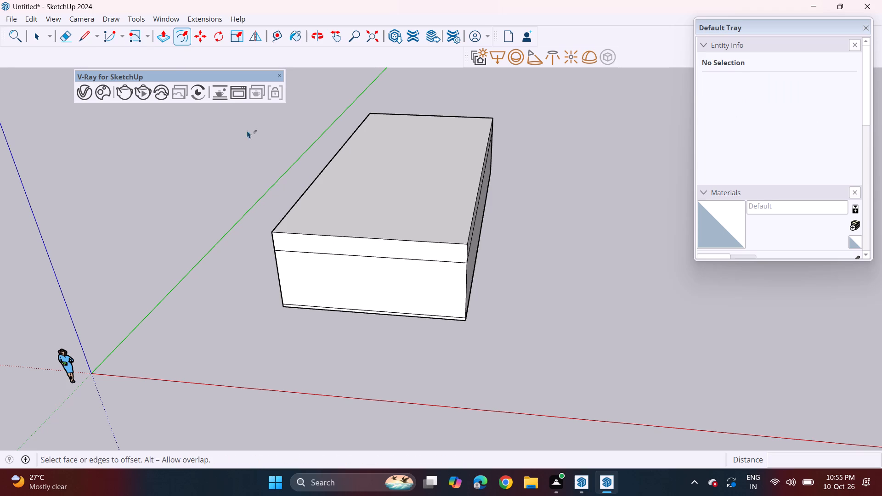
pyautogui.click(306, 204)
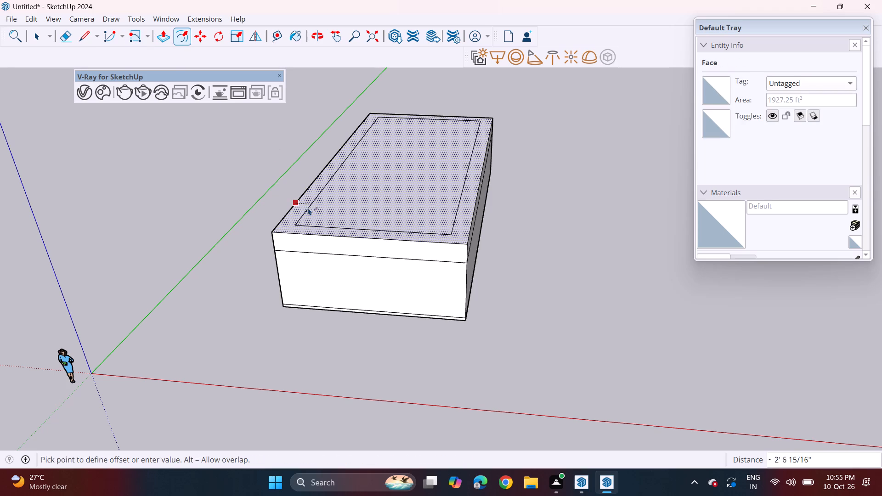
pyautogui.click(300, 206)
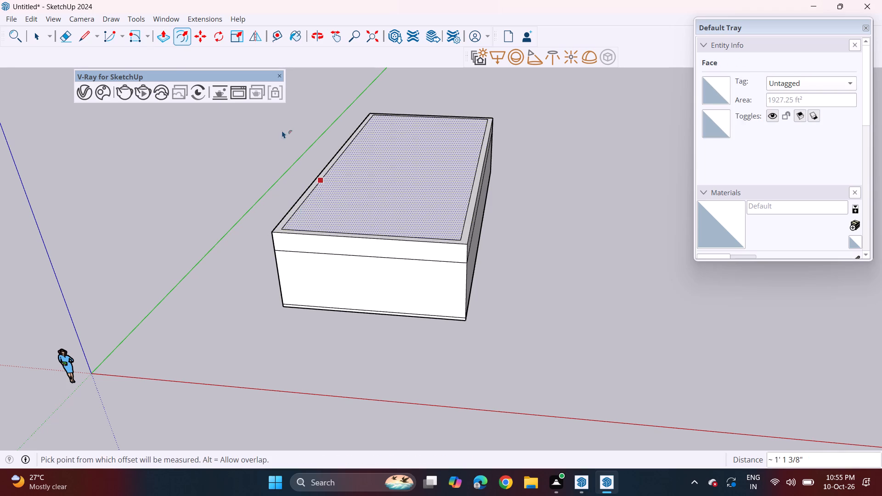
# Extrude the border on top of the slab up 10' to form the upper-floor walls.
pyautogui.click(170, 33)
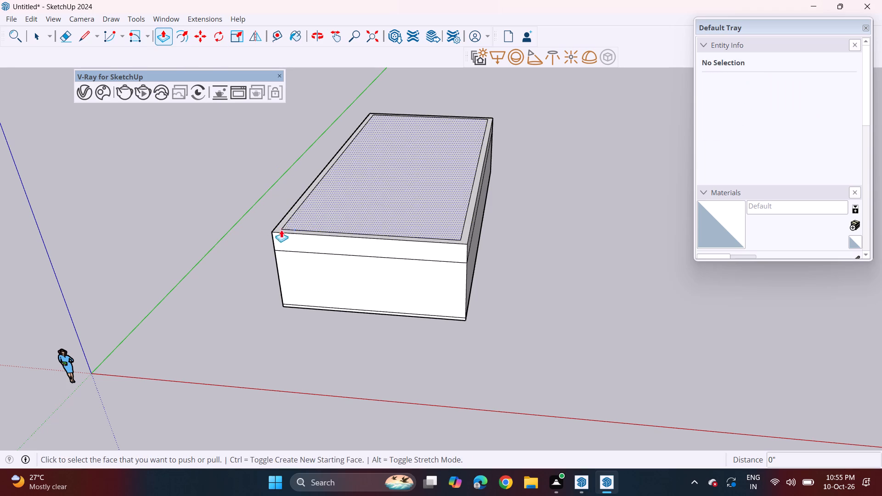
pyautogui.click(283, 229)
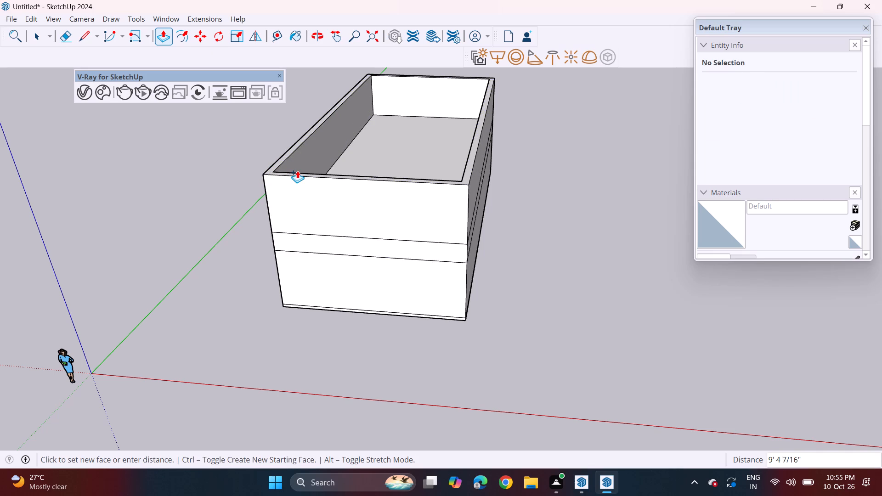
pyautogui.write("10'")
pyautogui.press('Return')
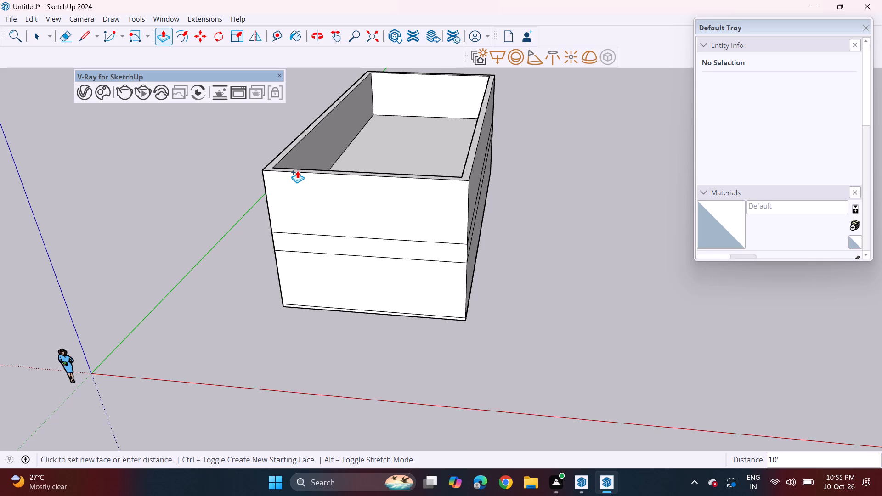
# Undo the upper walls, roof slab and ground-floor walls, going back to the plinth with its wall border.
pyautogui.hotkey('ctrl', 'z')
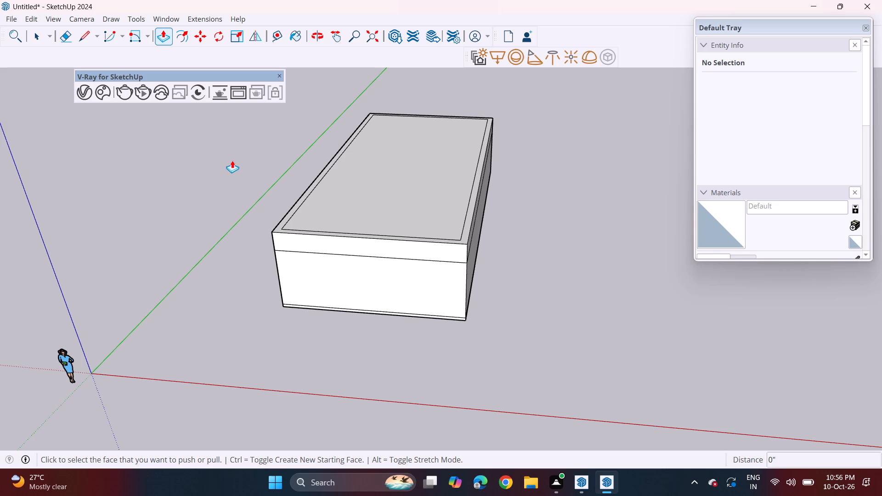
pyautogui.hotkey('ctrl', 'z')
pyautogui.hotkey('ctrl', 'z')
pyautogui.hotkey('ctrl', 'z')
pyautogui.hotkey('ctrl', 'z')
pyautogui.hotkey('ctrl', 'z')
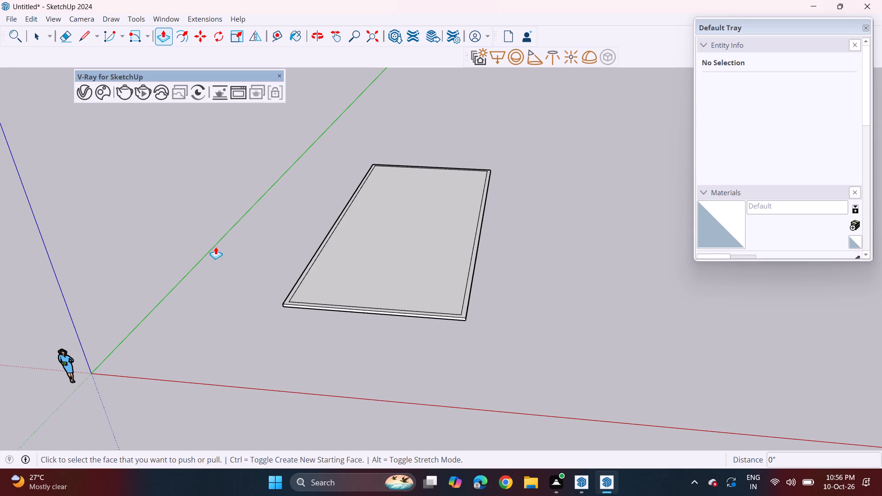
# Draw two perpendicular lines on the plinth from the front edge to the long side edge, the second about 14' 11 11/16", enclosing a front corner area.
pyautogui.click(87, 38)
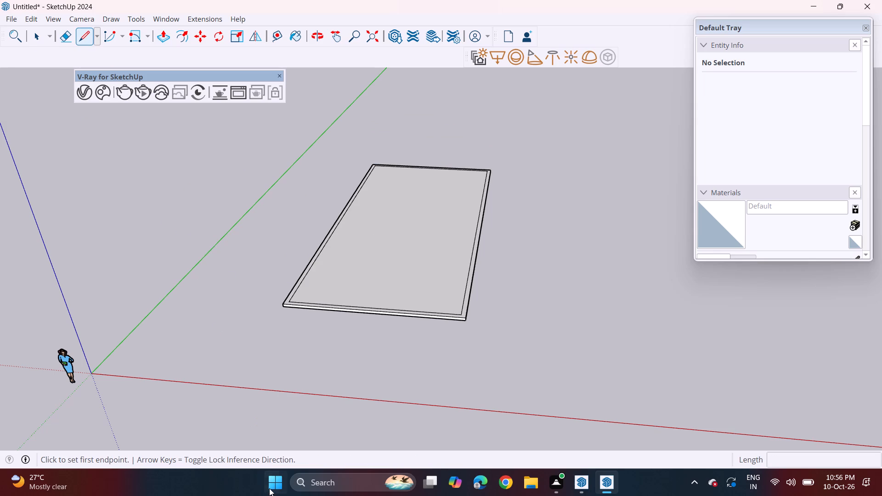
pyautogui.scroll(1, 247, 459)
pyautogui.scroll(4, 313, 311)
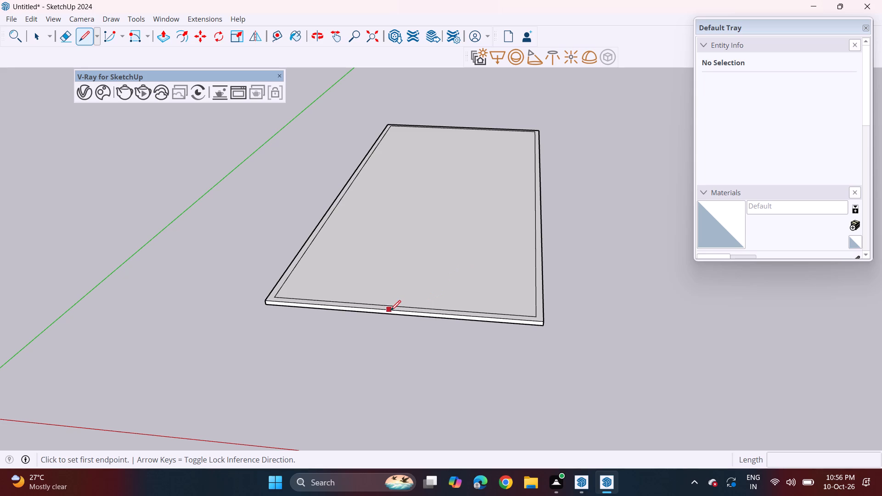
pyautogui.click(399, 310)
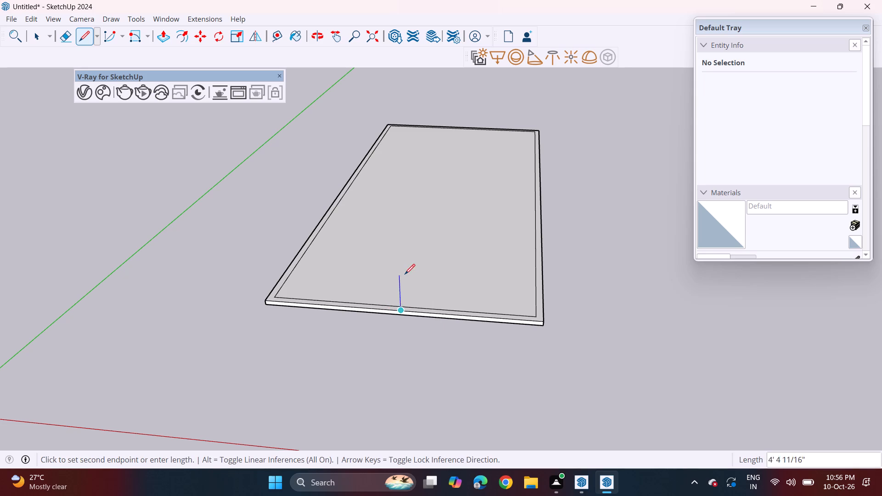
pyautogui.click(415, 251)
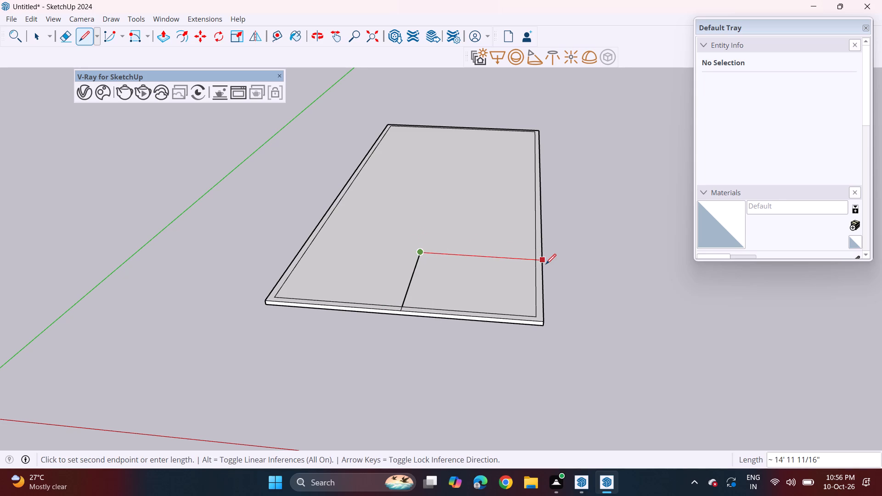
pyautogui.click(546, 264)
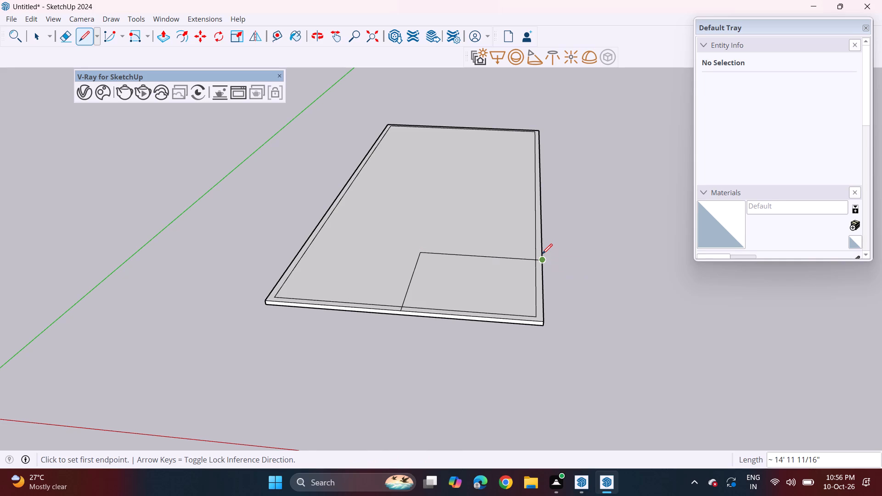
# Draw parallel lines just outside the corner outline, about 15' 10" from the side edge and back to the front edge, to form an L-shaped wall strip.
pyautogui.scroll(5, 542, 254)
pyautogui.click(542, 254)
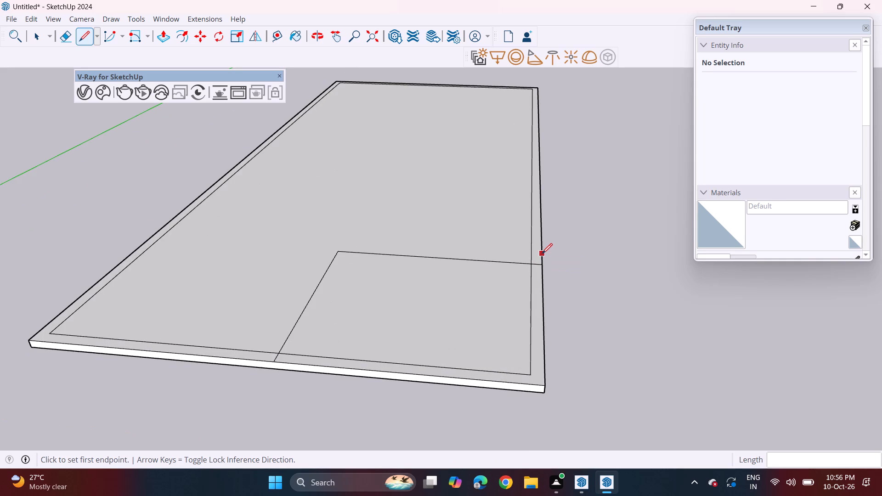
pyautogui.click(333, 242)
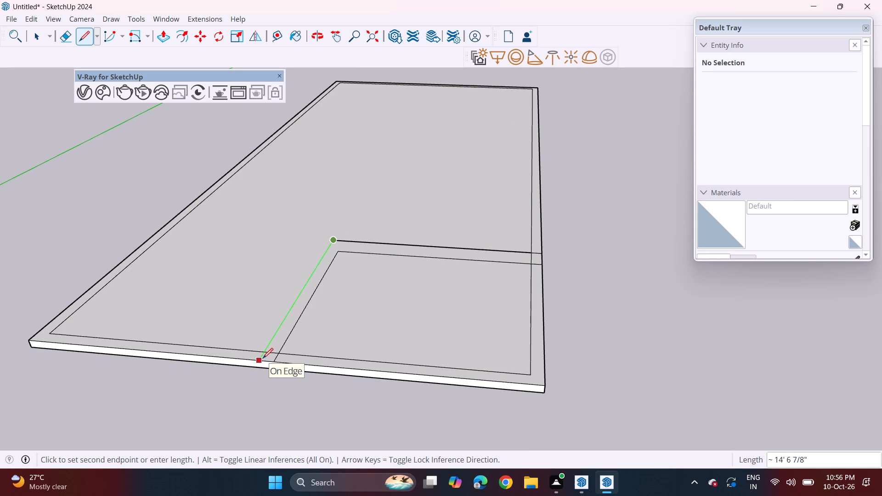
pyautogui.click(263, 358)
# Erase the overlapping border and strip segments around the front corner so the wall outline follows the L-shaped strip.
pyautogui.scroll(3, 245, 188)
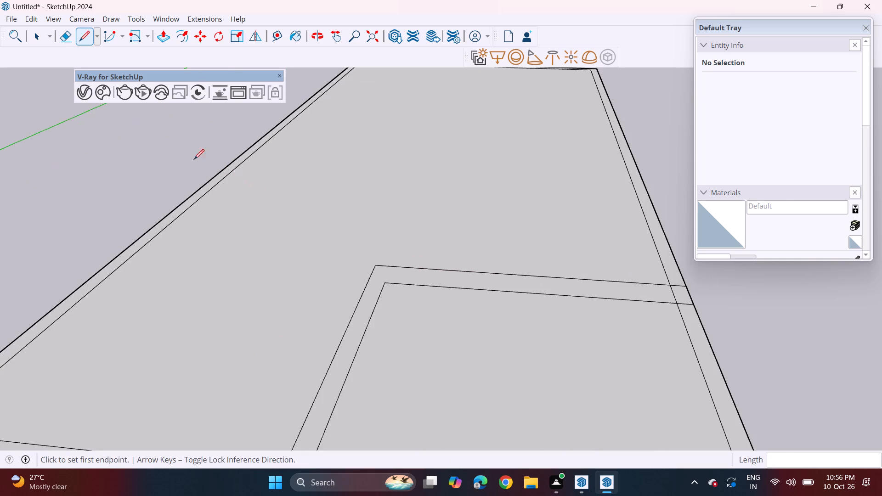
pyautogui.scroll(-5, 156, 175)
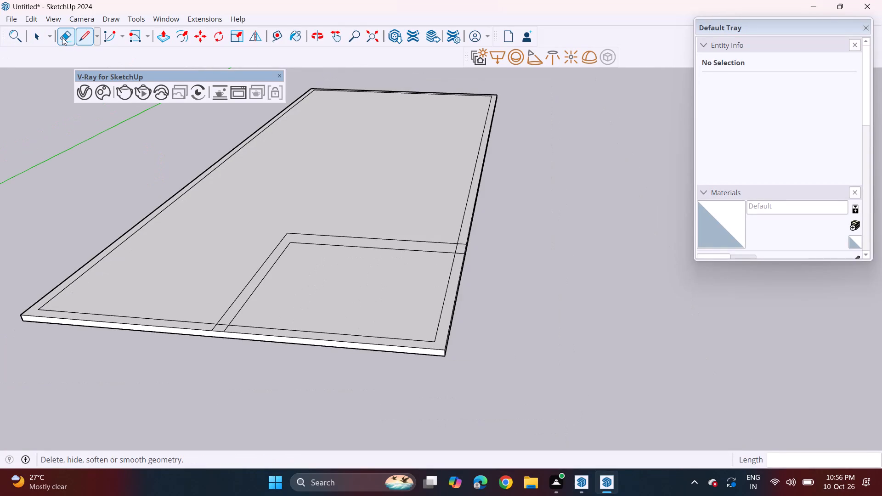
pyautogui.click(62, 37)
pyautogui.scroll(4, 214, 336)
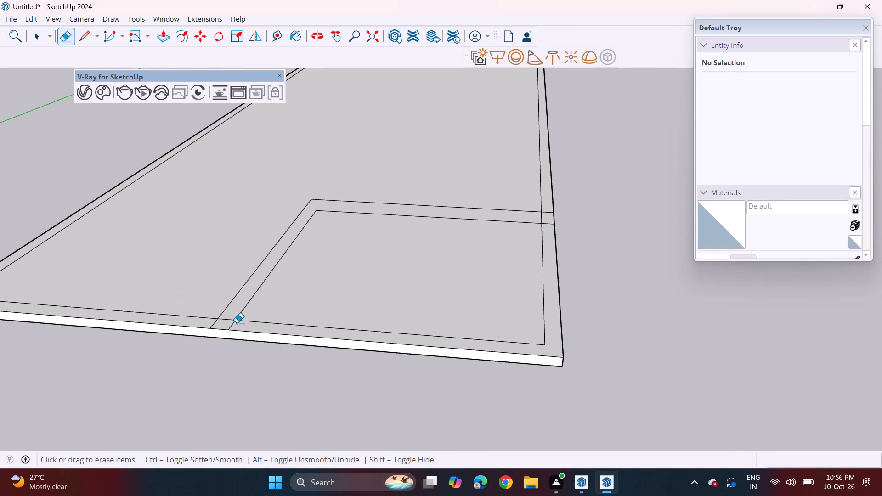
pyautogui.moveTo(225, 327); pyautogui.dragTo(251, 314, button='middle')
pyautogui.scroll(2, 239, 325)
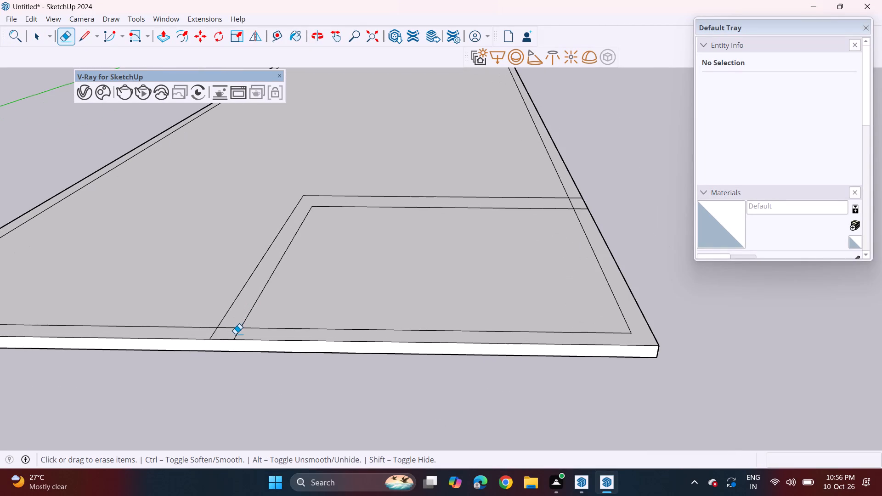
pyautogui.click(235, 334)
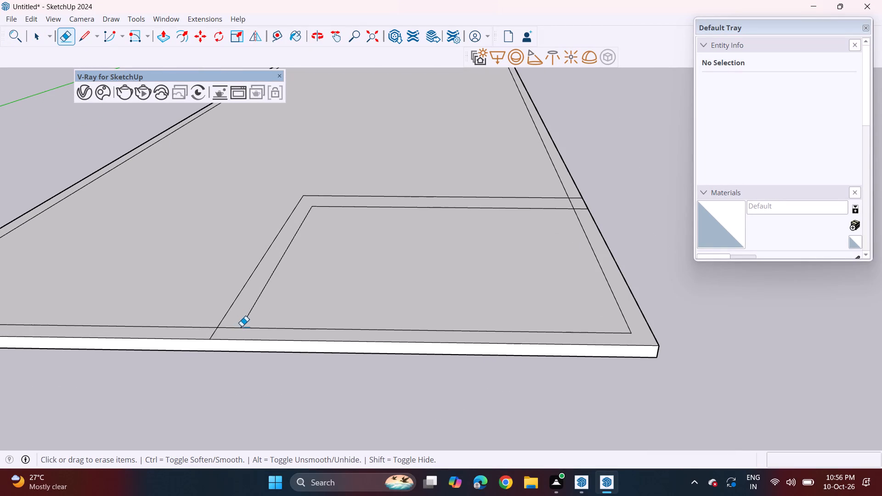
pyautogui.hotkey('ctrl', 'z')
pyautogui.click(232, 329)
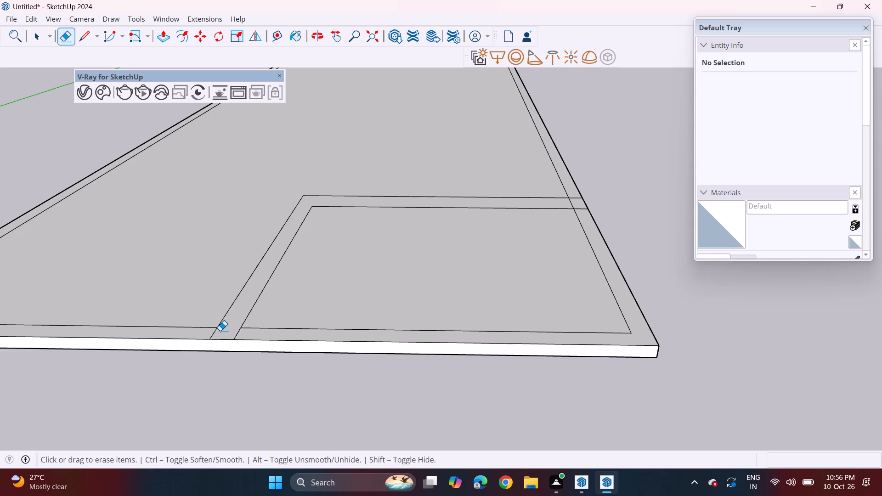
pyautogui.click(214, 331)
pyautogui.moveTo(261, 326); pyautogui.dragTo(263, 334)
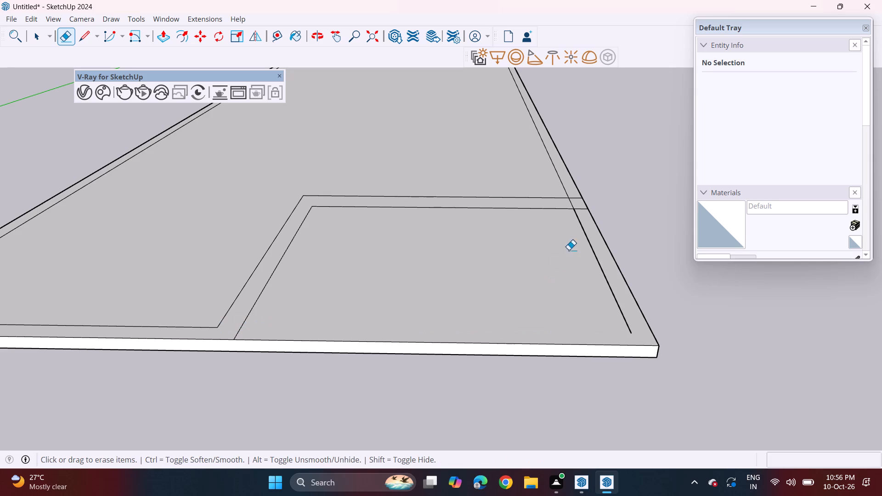
pyautogui.click(599, 270)
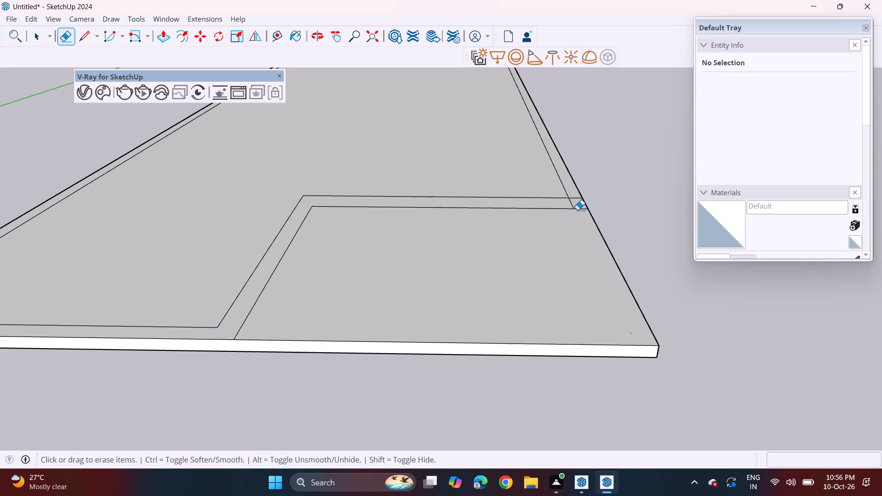
pyautogui.click(571, 202)
pyautogui.click(575, 197)
# Extrude the L-shaped wall border up 10' to form the ground-floor walls.
pyautogui.scroll(-2, 489, 258)
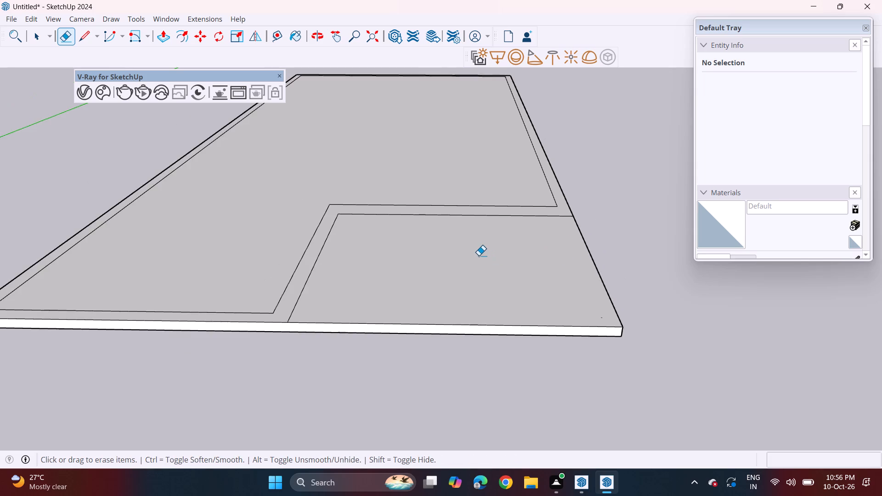
pyautogui.scroll(-3, 479, 255)
pyautogui.moveTo(470, 251); pyautogui.dragTo(455, 238, button='middle')
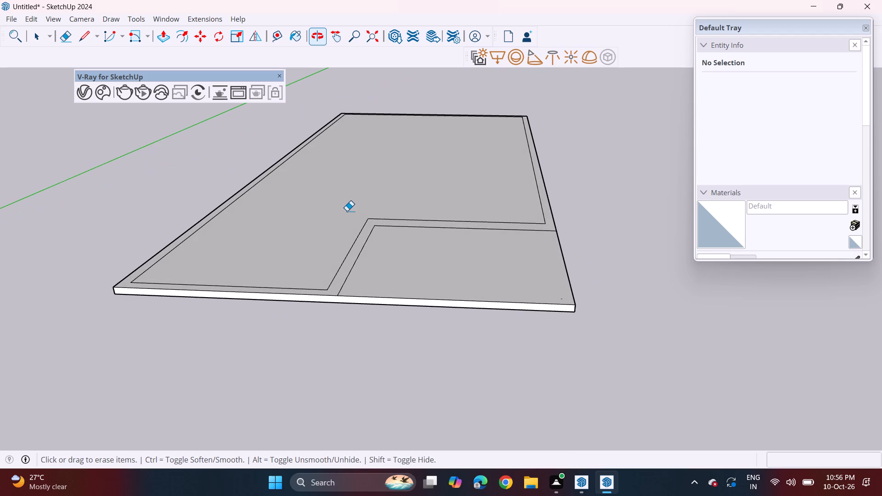
pyautogui.click(161, 38)
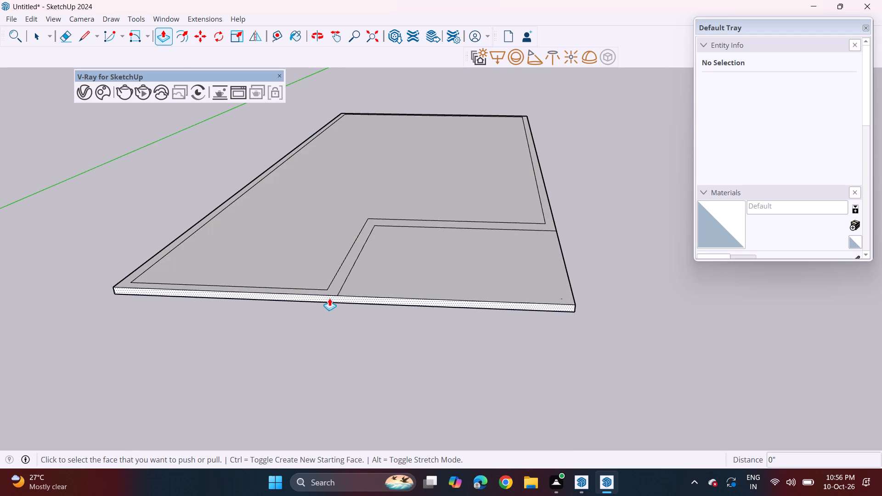
pyautogui.click(330, 287)
pyautogui.write("10'")
pyautogui.press('Return')
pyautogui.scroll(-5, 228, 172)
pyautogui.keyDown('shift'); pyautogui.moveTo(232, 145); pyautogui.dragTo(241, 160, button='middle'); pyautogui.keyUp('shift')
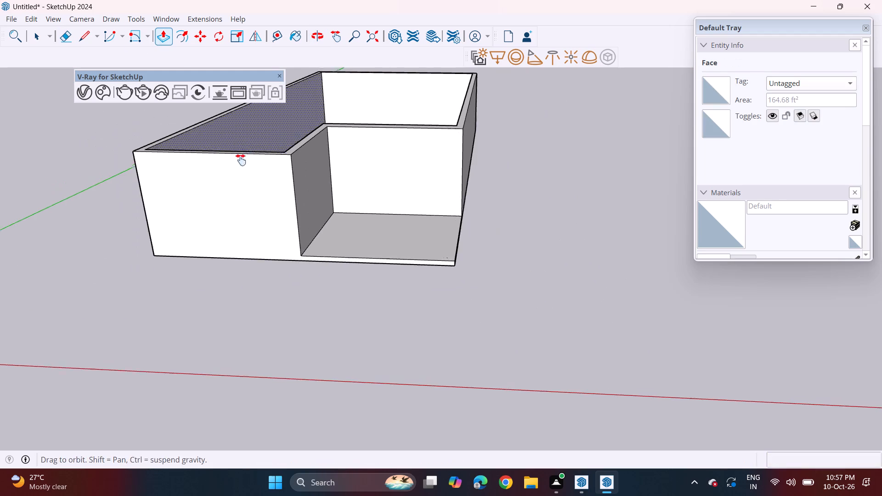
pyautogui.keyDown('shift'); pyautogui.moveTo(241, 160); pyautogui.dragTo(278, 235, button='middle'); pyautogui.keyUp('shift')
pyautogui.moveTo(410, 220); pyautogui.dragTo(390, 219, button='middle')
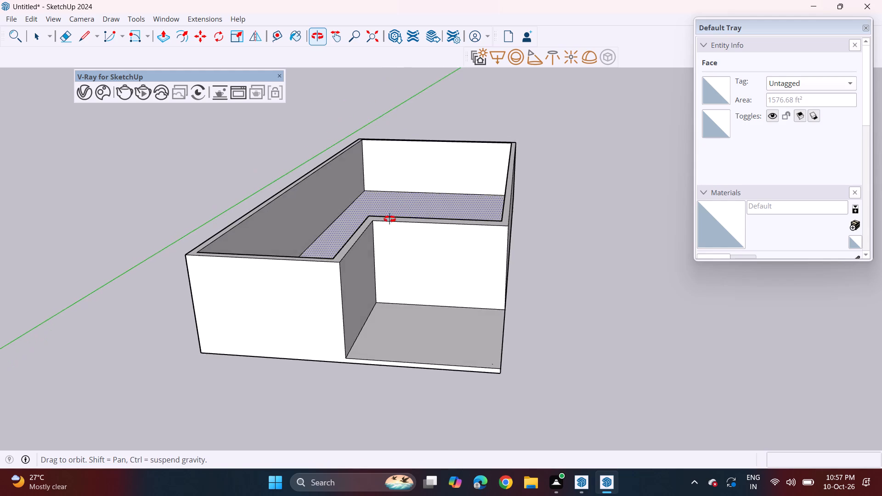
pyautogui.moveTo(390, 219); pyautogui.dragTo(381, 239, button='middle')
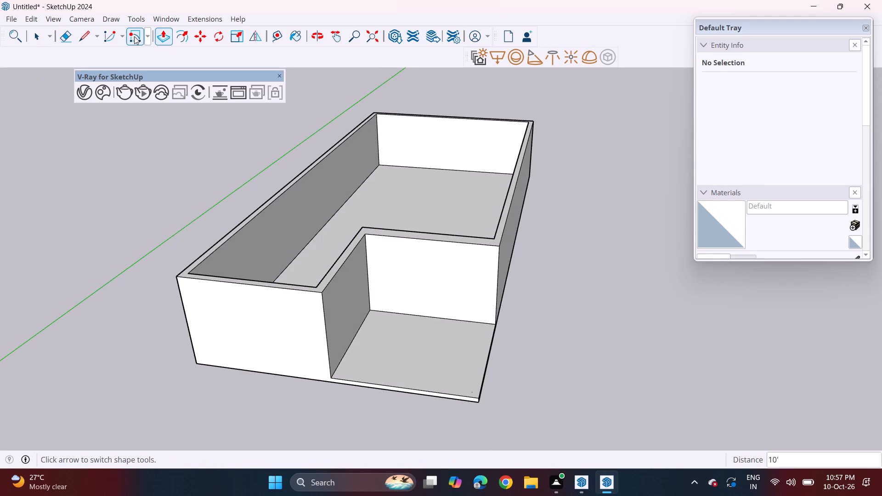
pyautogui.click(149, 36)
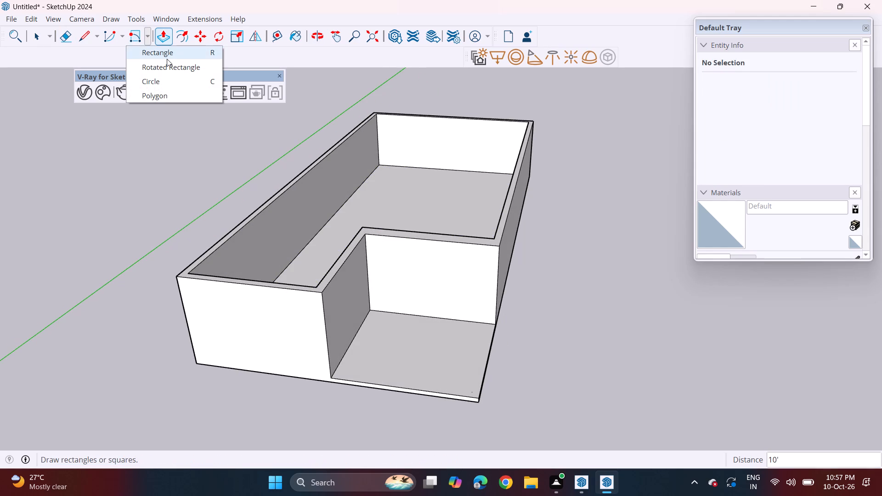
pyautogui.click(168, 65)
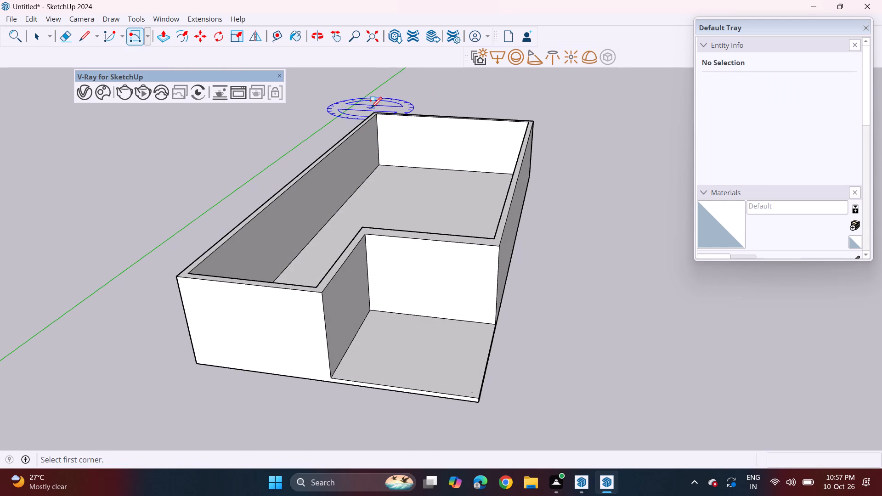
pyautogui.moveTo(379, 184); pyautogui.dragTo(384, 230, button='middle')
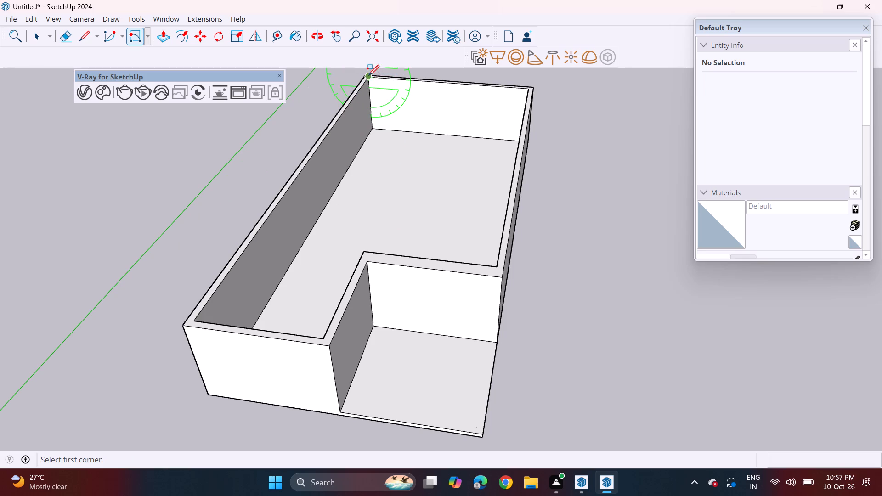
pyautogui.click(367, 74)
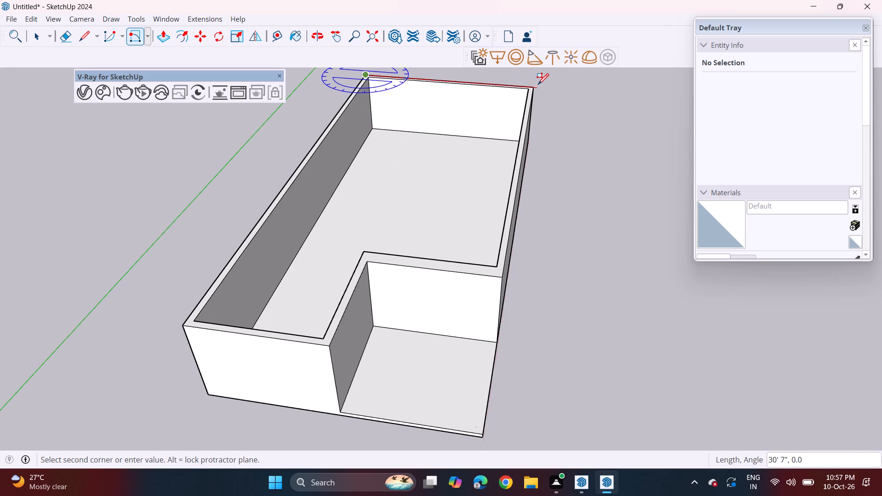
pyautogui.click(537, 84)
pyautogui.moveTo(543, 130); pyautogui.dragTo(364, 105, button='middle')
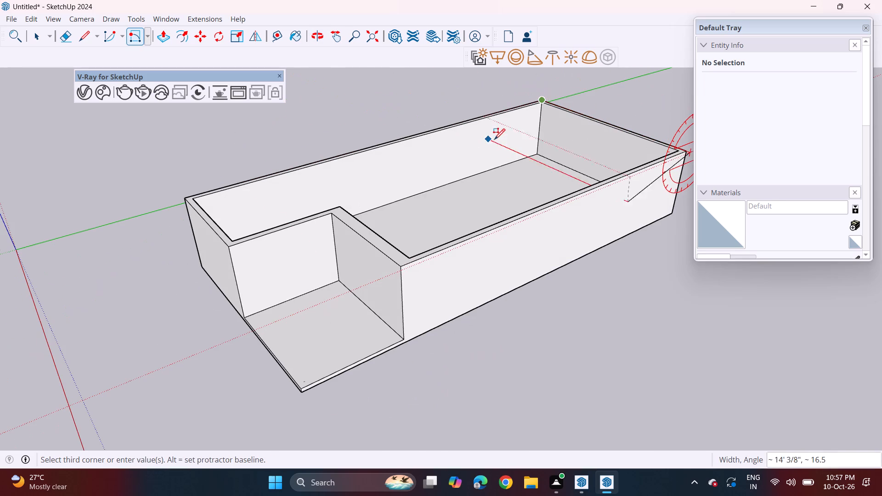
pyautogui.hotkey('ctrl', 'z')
# Draw an upright rotated rectangle 6" high along the full outer top edge of the back wall.
pyautogui.moveTo(538, 107); pyautogui.dragTo(537, 119, button='middle')
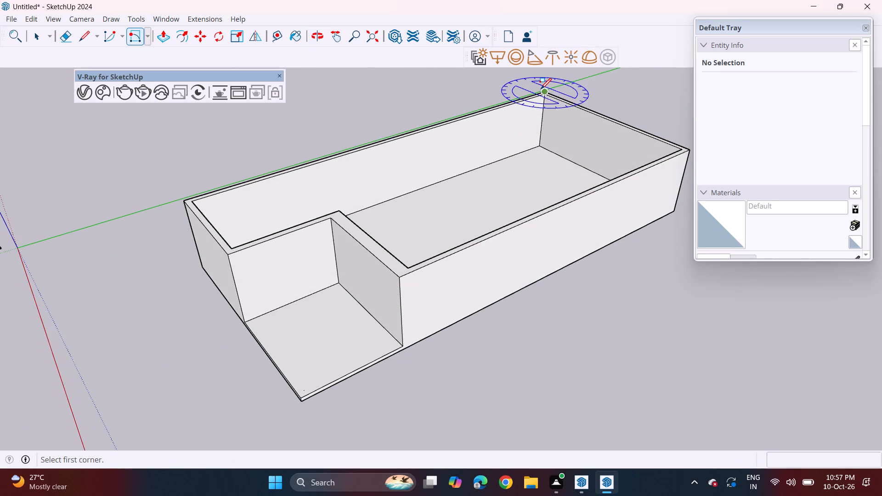
pyautogui.click(545, 89)
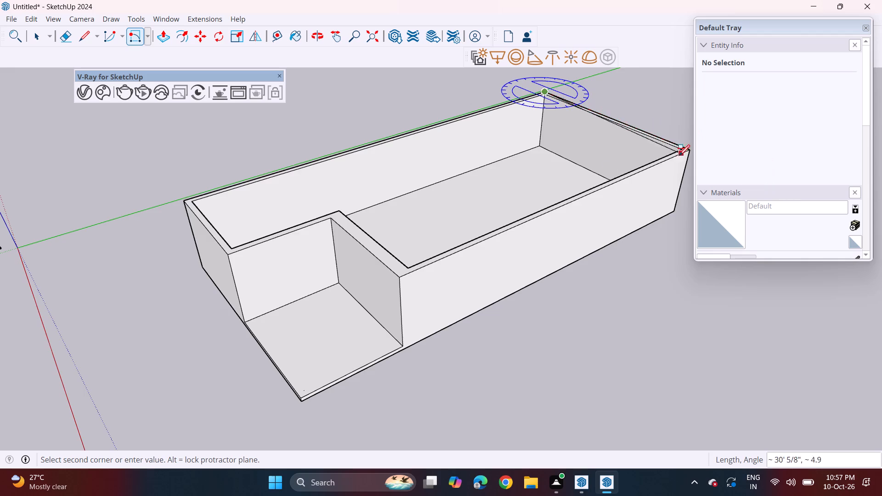
pyautogui.keyDown('shift'); pyautogui.moveTo(594, 176); pyautogui.dragTo(527, 188, button='middle'); pyautogui.keyUp('shift')
pyautogui.click(612, 162)
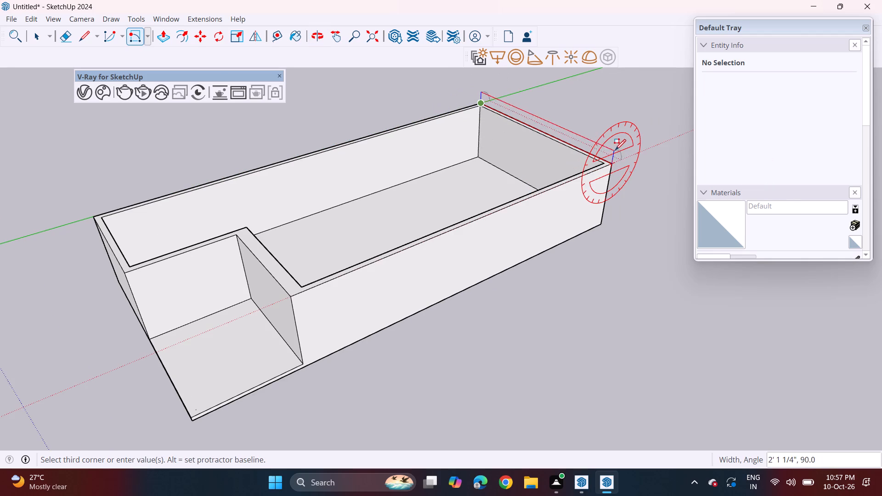
pyautogui.press('6')
pyautogui.press('Return')
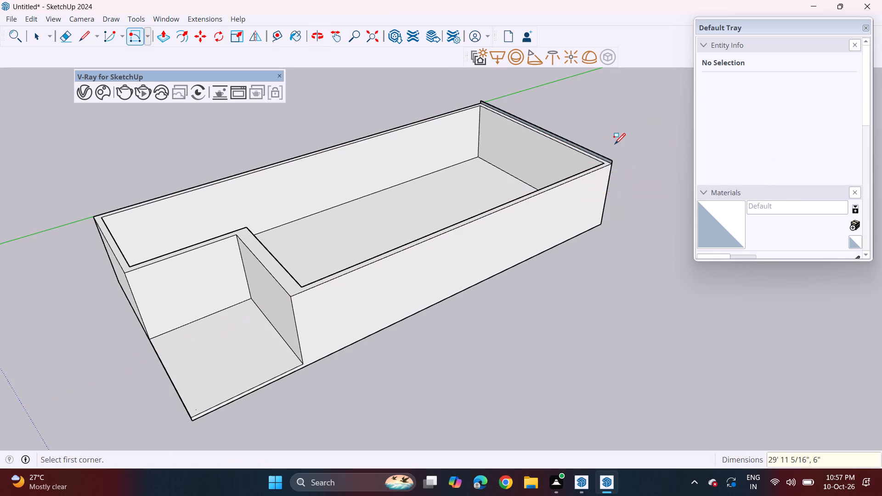
# Extrude the 6" upright rectangle about 64' 4 3/8" over the wall tops to the front wall face to form the roof slab.
pyautogui.scroll(3, 555, 155)
pyautogui.press('p')
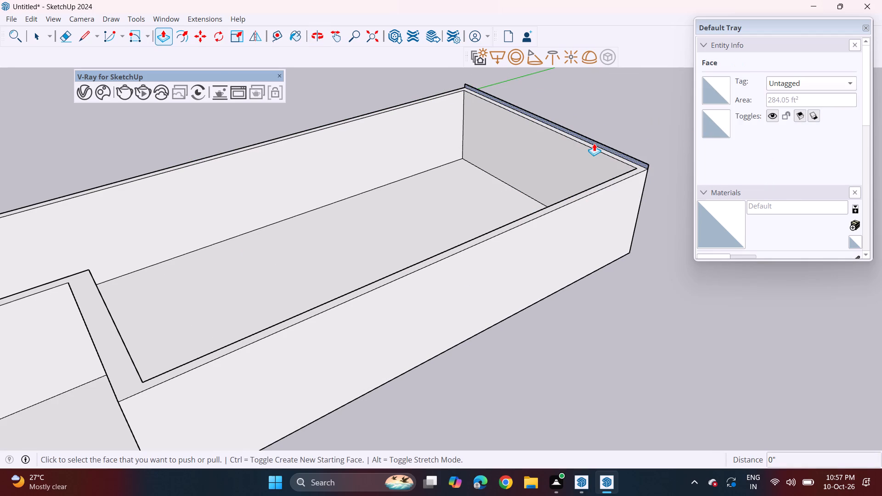
pyautogui.click(594, 143)
pyautogui.scroll(-3, 338, 298)
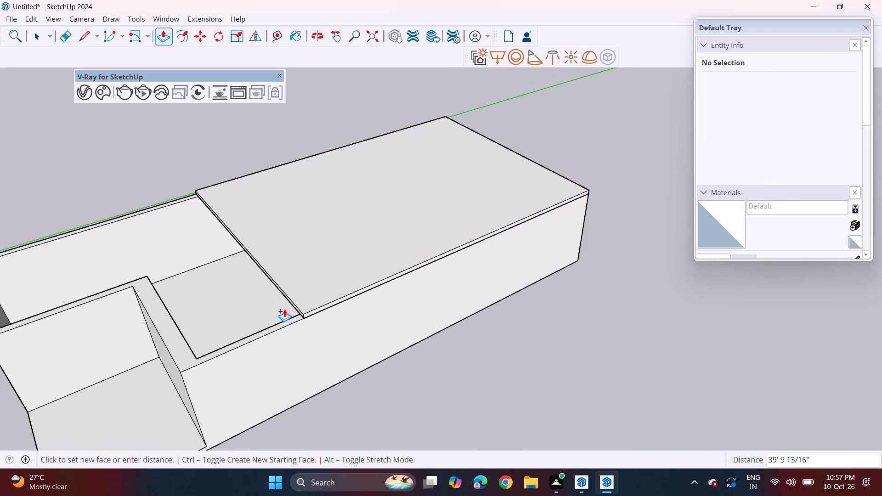
pyautogui.keyDown('shift'); pyautogui.moveTo(307, 312); pyautogui.dragTo(410, 288, button='middle'); pyautogui.keyUp('shift')
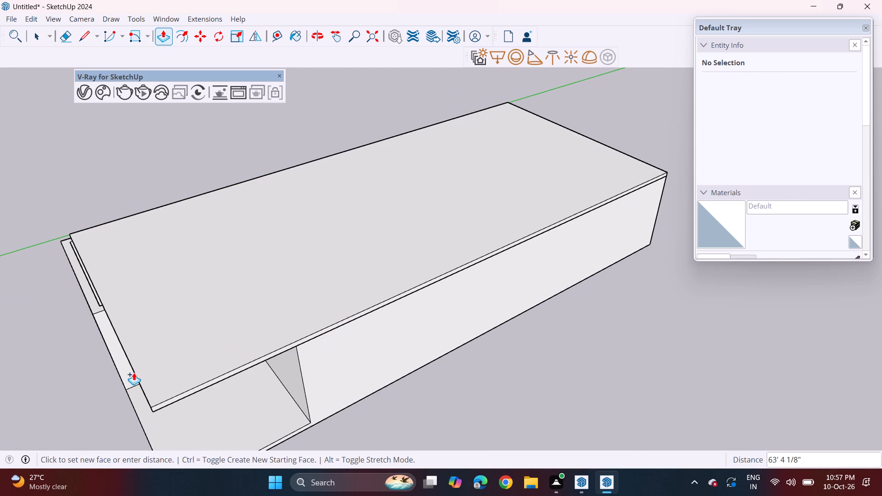
pyautogui.moveTo(121, 385); pyautogui.dragTo(228, 309, button='middle')
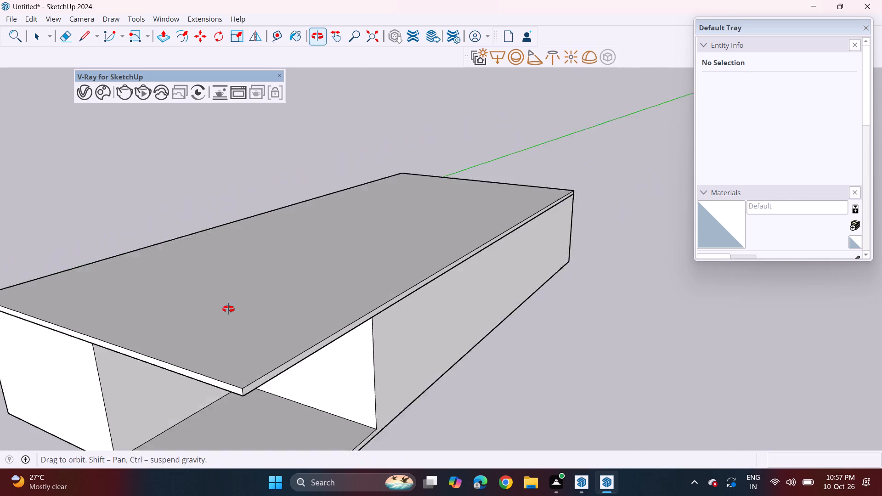
pyautogui.moveTo(228, 309); pyautogui.dragTo(242, 304, button='middle')
pyautogui.scroll(-10, 237, 307)
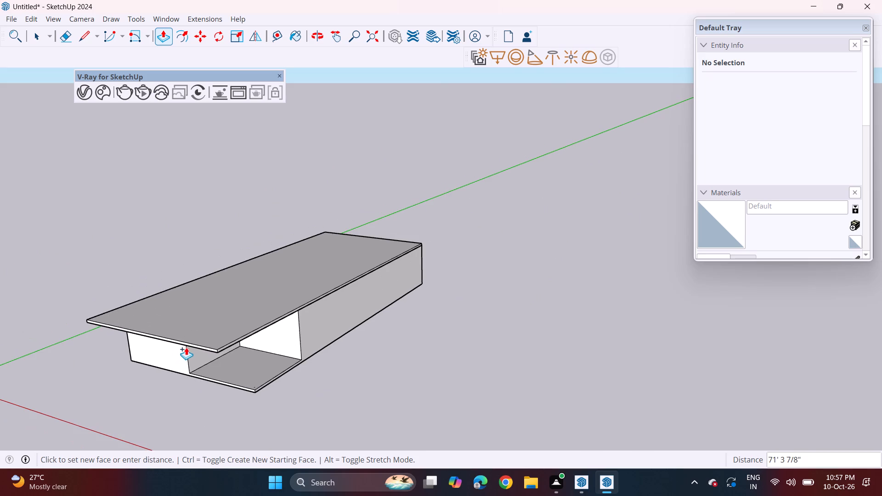
pyautogui.moveTo(187, 347); pyautogui.dragTo(315, 266, button='middle')
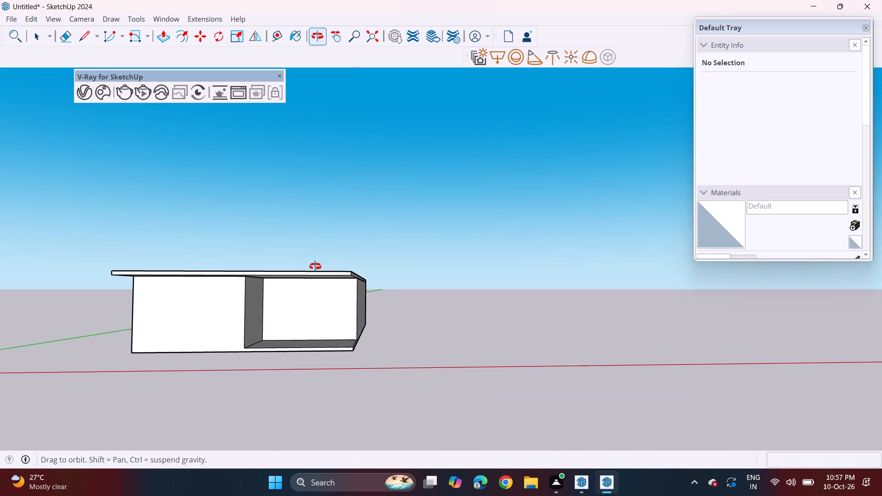
pyautogui.moveTo(315, 266); pyautogui.dragTo(313, 307, button='middle')
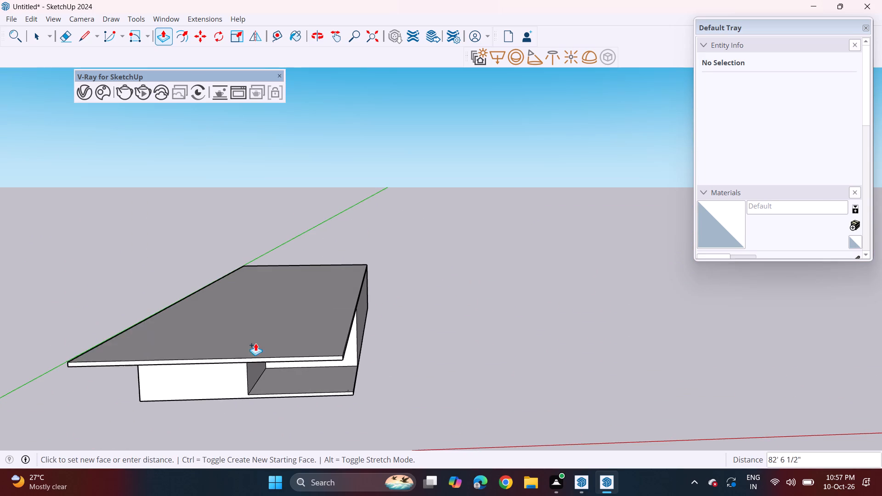
pyautogui.moveTo(278, 302); pyautogui.dragTo(535, 269, button='middle')
pyautogui.click(539, 334)
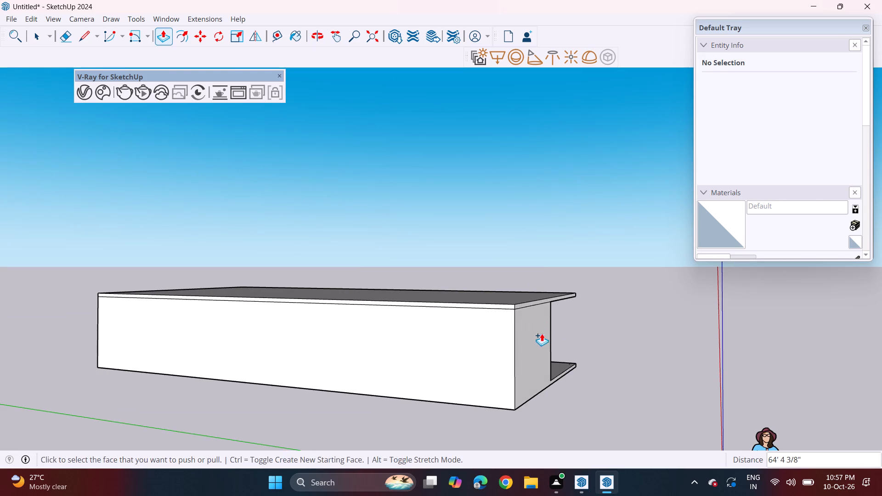
# Draw a short vertical line across the slab's front edge above the inner wall corner, splitting off the part over the open corner.
pyautogui.moveTo(561, 321); pyautogui.dragTo(199, 352, button='middle')
pyautogui.scroll(4, 372, 321)
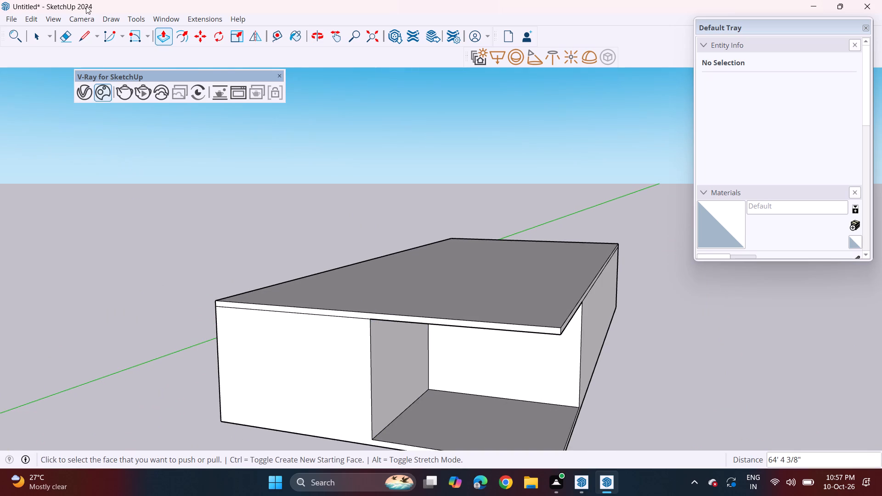
pyautogui.click(85, 39)
pyautogui.click(366, 321)
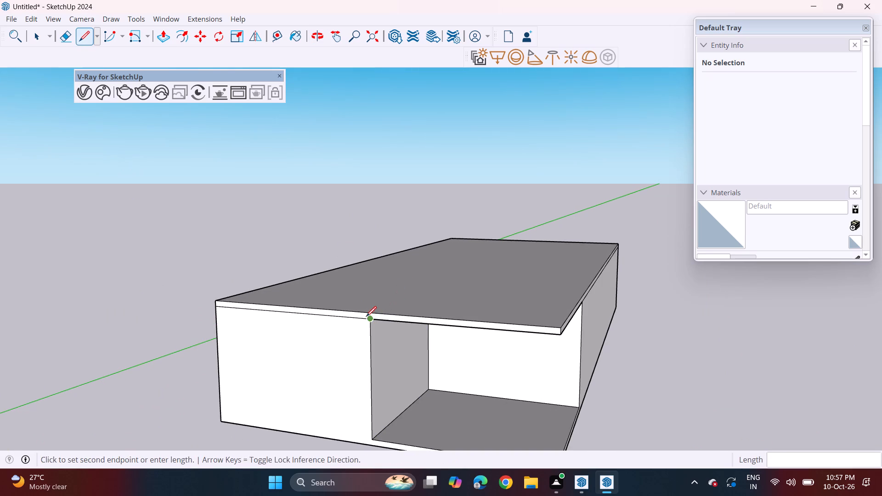
pyautogui.click(367, 312)
# Push/Pull the slab's front edge face above the open corner outward 8' 7 11/16" to form an overhang.
pyautogui.click(160, 40)
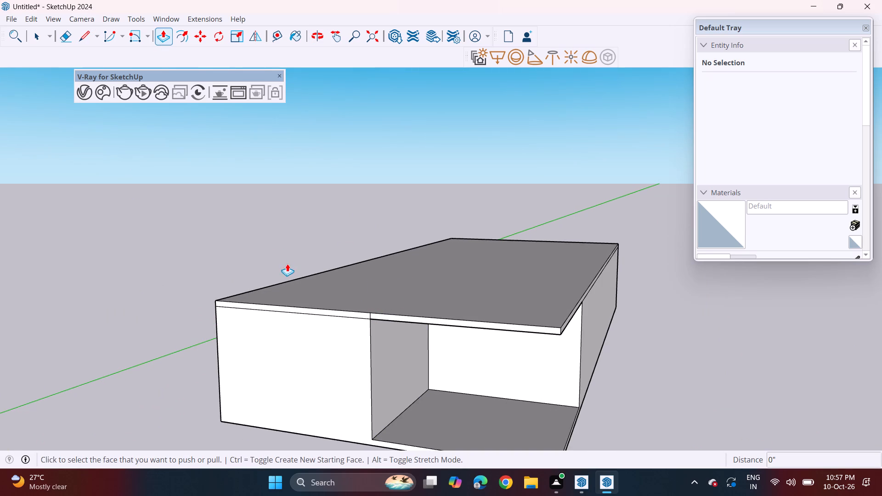
pyautogui.scroll(-3, 288, 267)
pyautogui.click(395, 304)
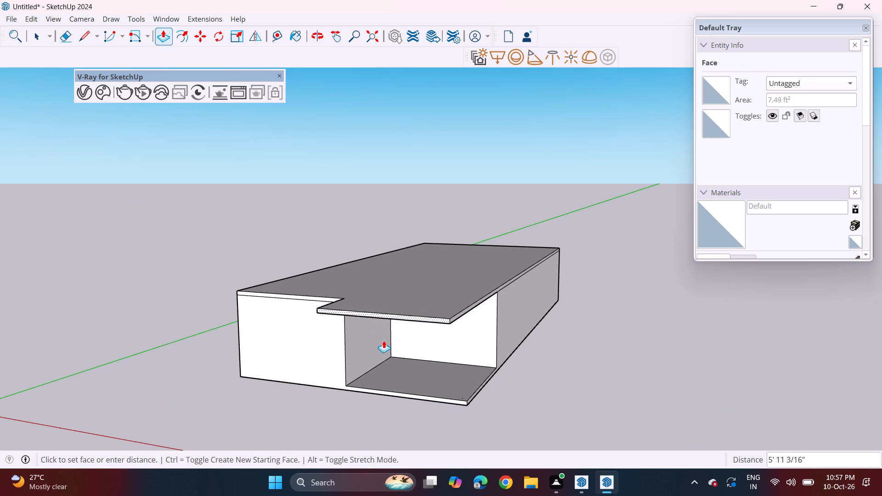
pyautogui.click(383, 357)
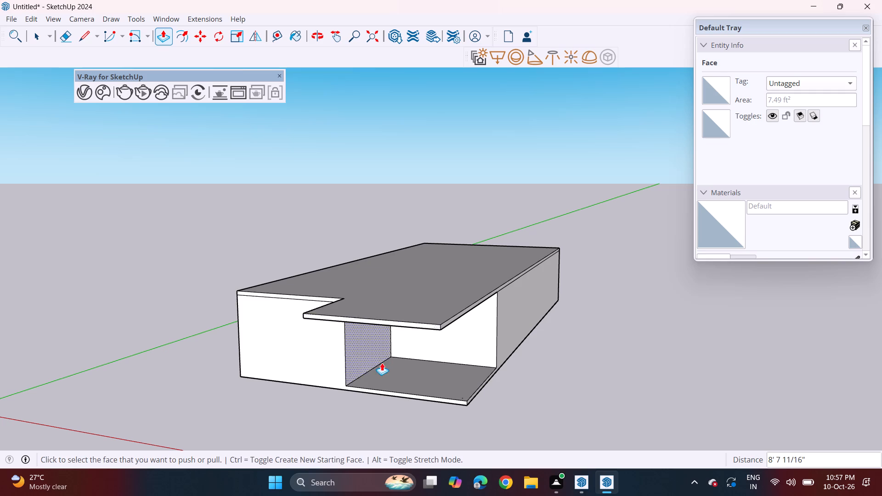
# Extend the front edge of the open-corner overhang outward by a further 2' 9 1/16".
pyautogui.moveTo(381, 364); pyautogui.dragTo(453, 326, button='middle')
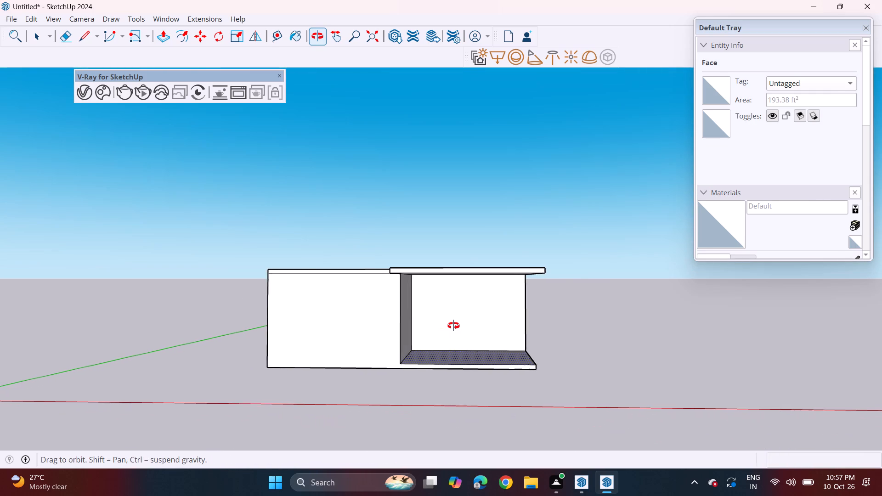
pyautogui.moveTo(453, 326); pyautogui.dragTo(250, 336, button='middle')
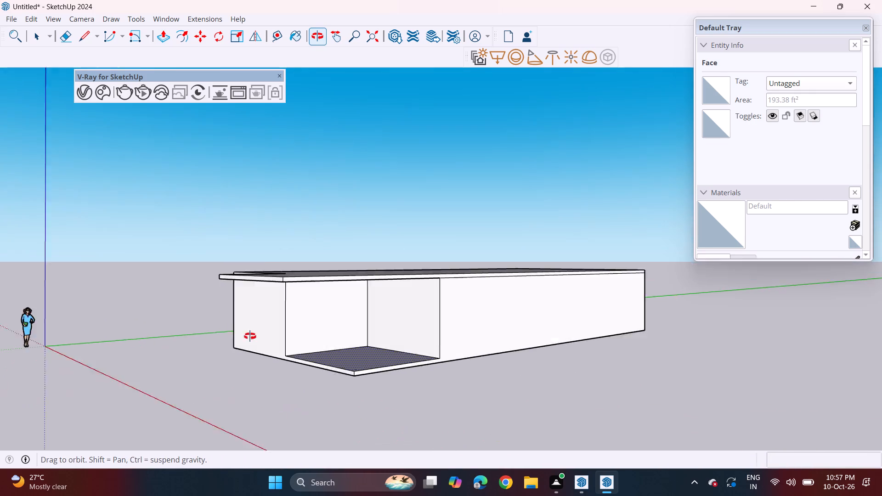
pyautogui.moveTo(250, 336); pyautogui.dragTo(244, 324, button='middle')
pyautogui.scroll(3, 253, 279)
pyautogui.click(244, 268)
pyautogui.click(209, 270)
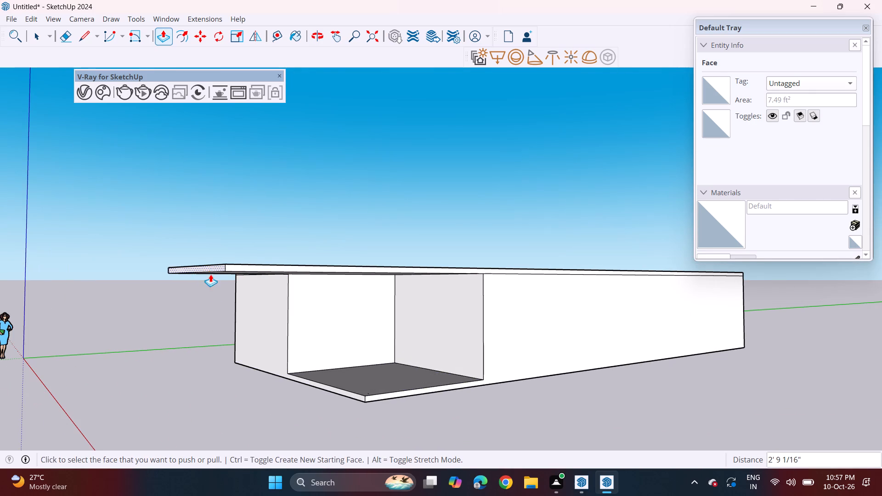
# Pull the back wall of the open corner forward 3' 8 1/8", making the recess shallower.
pyautogui.moveTo(252, 347); pyautogui.dragTo(310, 345, button='middle')
pyautogui.click(492, 346)
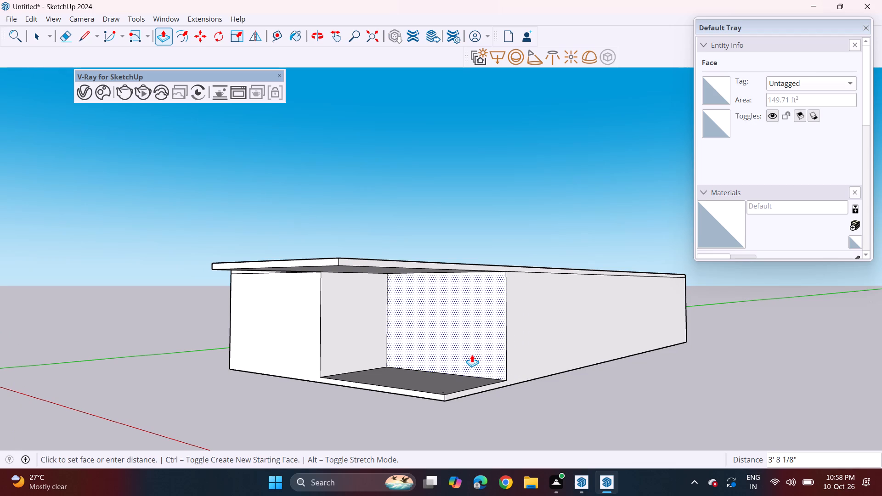
pyautogui.click(472, 355)
# Push/Pull the slab's front edge face above the closed front wall outward 6' 9 1/4".
pyautogui.moveTo(430, 361); pyautogui.dragTo(537, 349, button='middle')
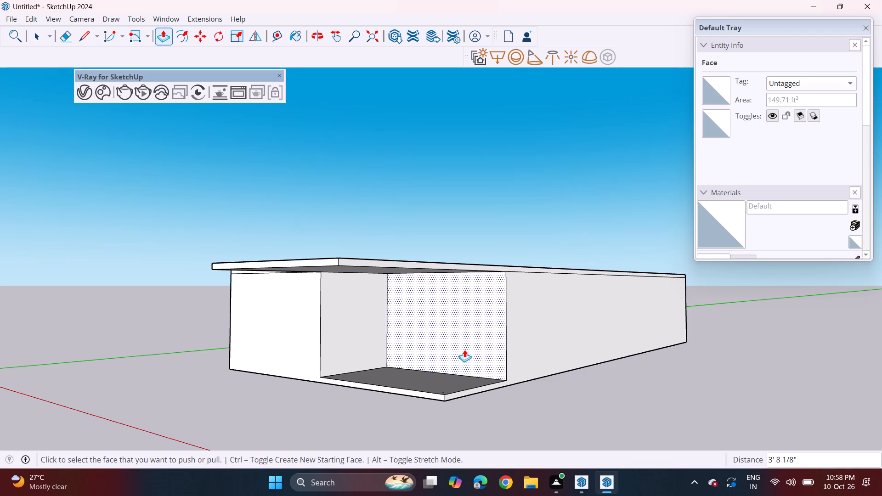
pyautogui.moveTo(464, 349); pyautogui.dragTo(531, 343, button='middle')
pyautogui.moveTo(454, 357); pyautogui.dragTo(515, 364, button='middle')
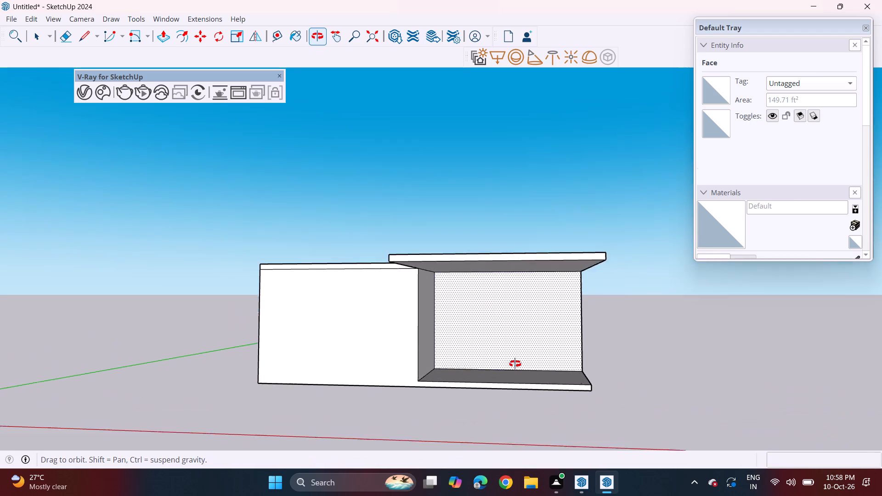
pyautogui.moveTo(515, 364); pyautogui.dragTo(625, 397, button='middle')
pyautogui.scroll(3, 443, 309)
pyautogui.click(443, 299)
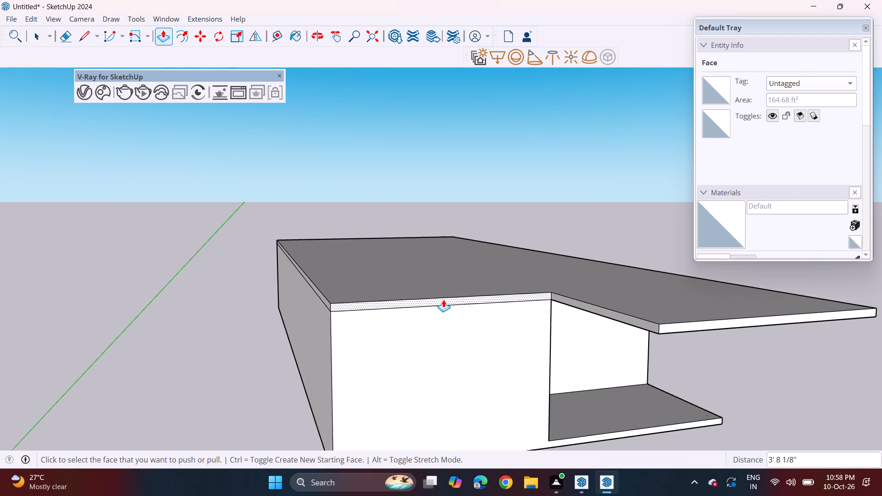
pyautogui.click(476, 330)
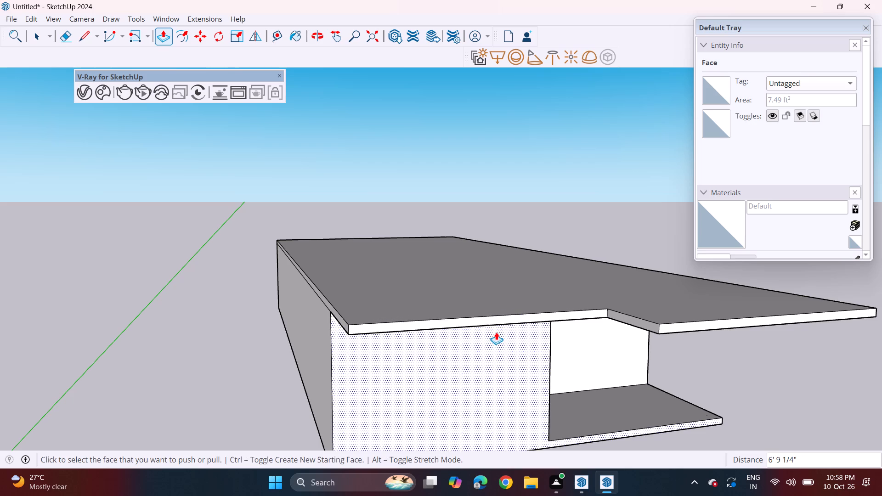
# Pull the underside of the overhang in front of the closed wall down 7 1/2" to thicken it.
pyautogui.moveTo(498, 333); pyautogui.dragTo(407, 329, button='middle')
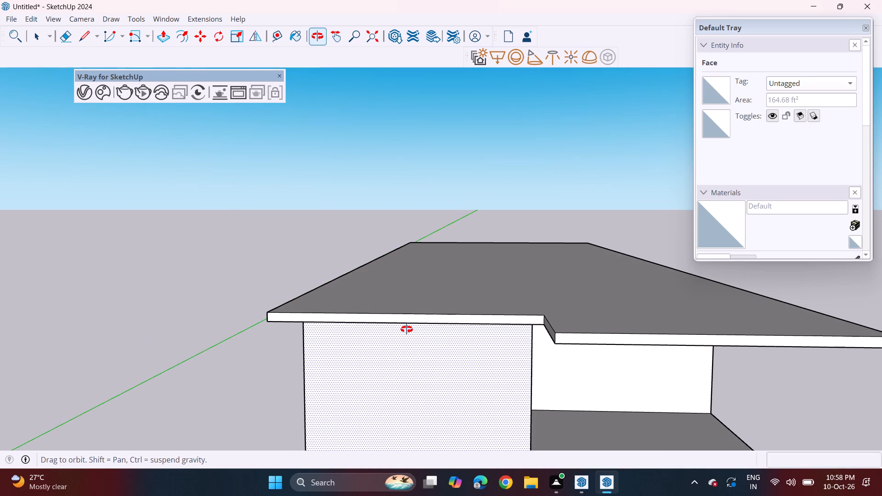
pyautogui.moveTo(407, 329); pyautogui.dragTo(300, 228, button='middle')
pyautogui.click(353, 260)
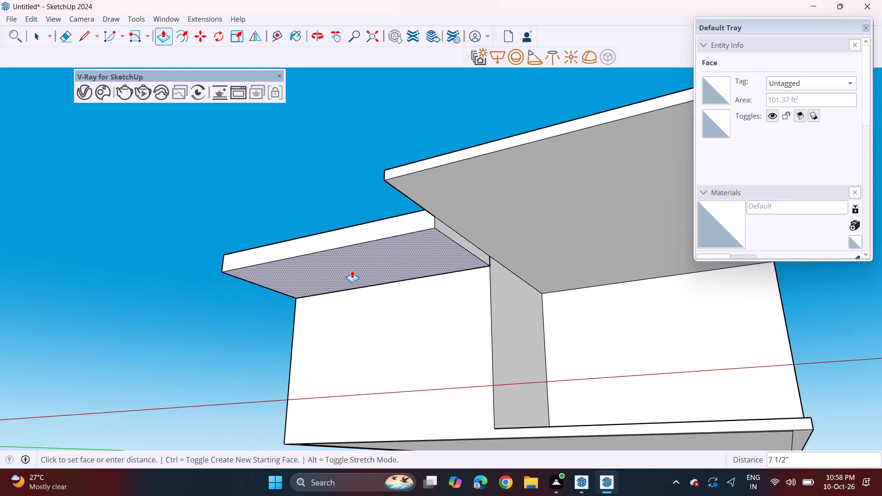
pyautogui.click(352, 270)
# Raise the whole top face of the roof slab by 1' 9".
pyautogui.moveTo(356, 275); pyautogui.dragTo(451, 326, button='middle')
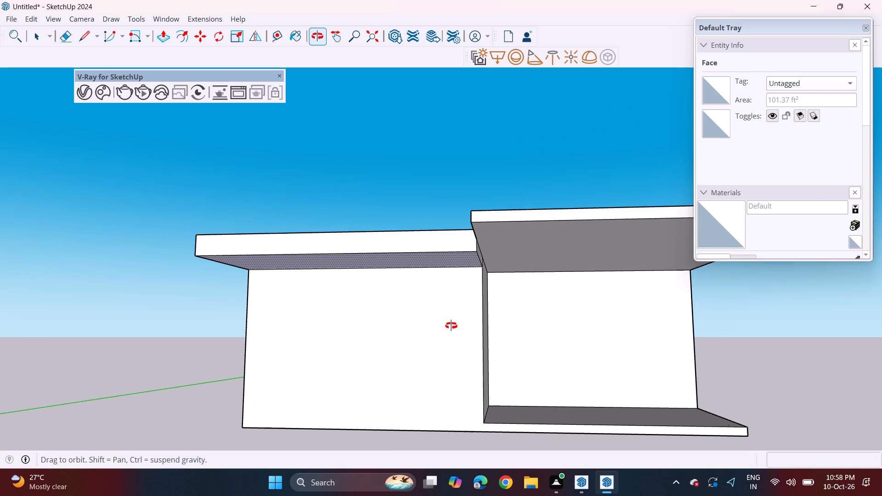
pyautogui.moveTo(451, 326); pyautogui.dragTo(458, 310, button='middle')
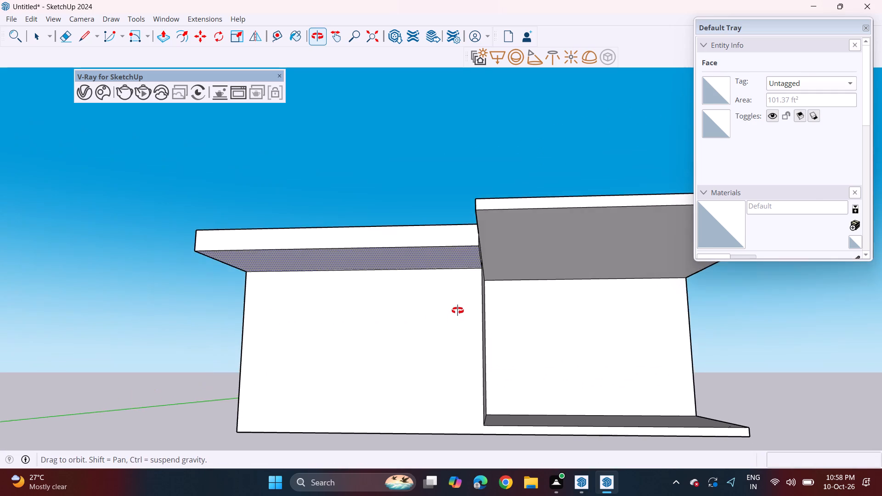
pyautogui.moveTo(458, 310); pyautogui.dragTo(419, 331, button='middle')
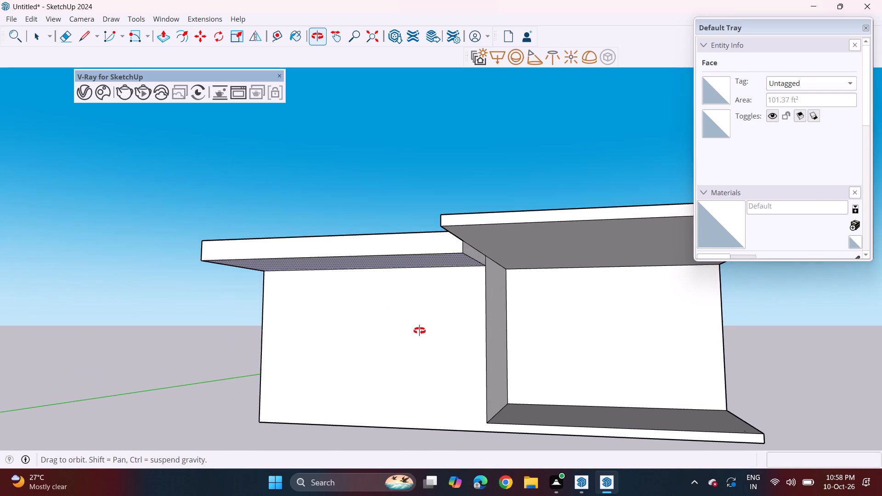
pyautogui.moveTo(419, 331); pyautogui.dragTo(423, 337, button='middle')
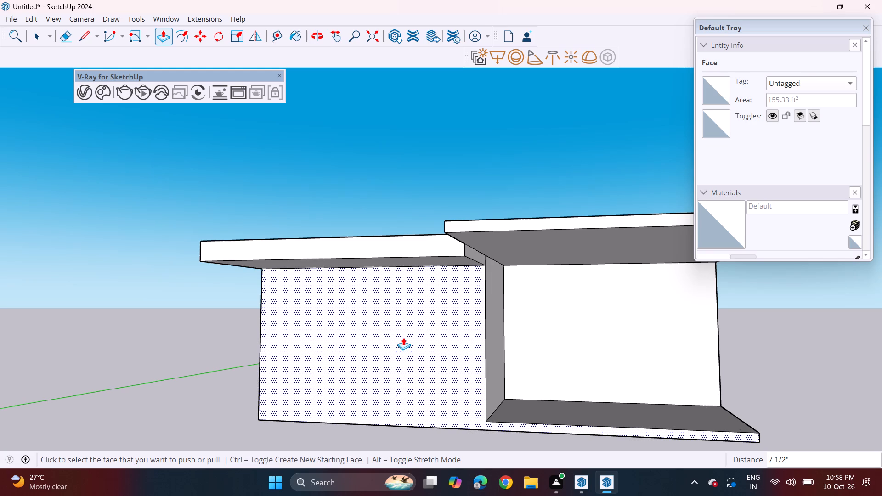
pyautogui.moveTo(346, 241); pyautogui.dragTo(356, 288, button='middle')
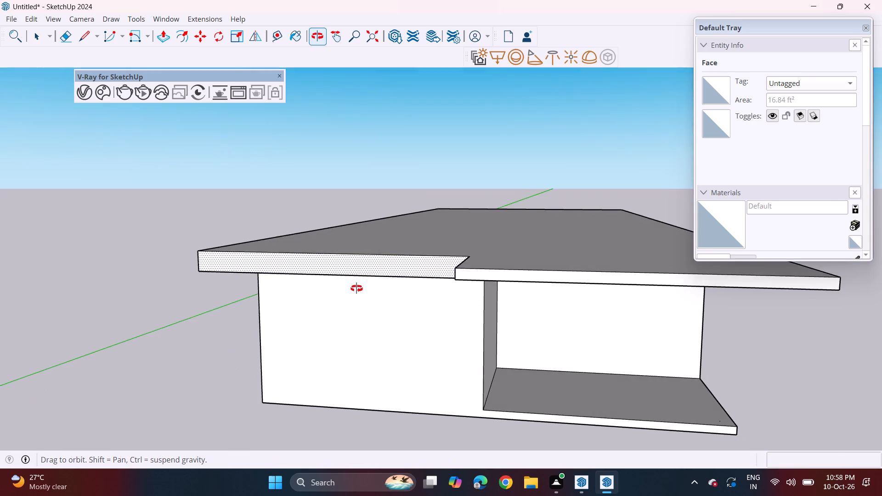
pyautogui.moveTo(356, 288); pyautogui.dragTo(355, 304, button='middle')
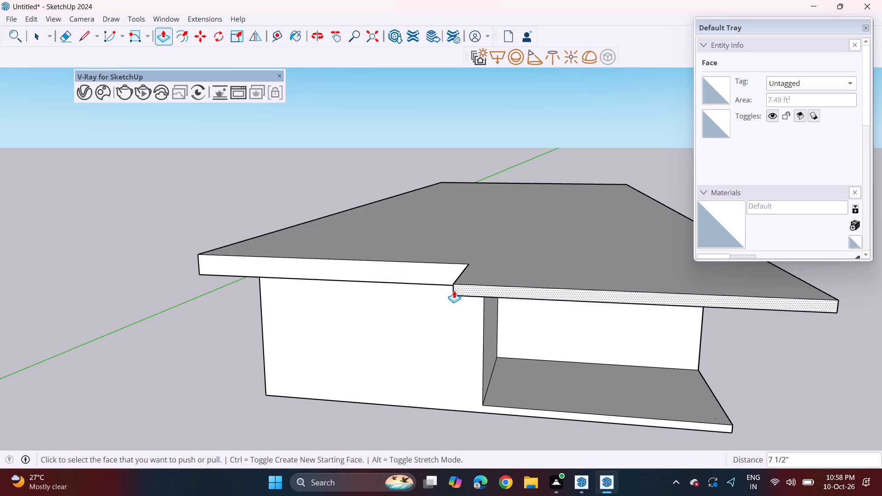
pyautogui.click(501, 271)
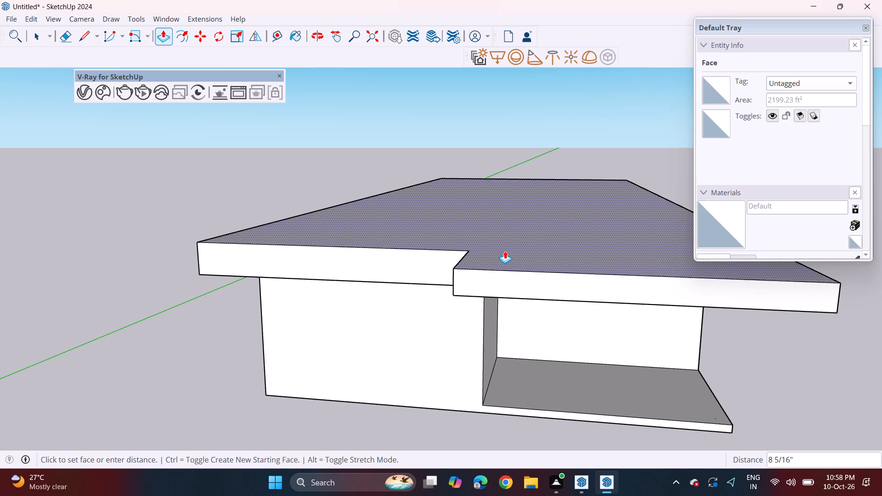
pyautogui.click(509, 235)
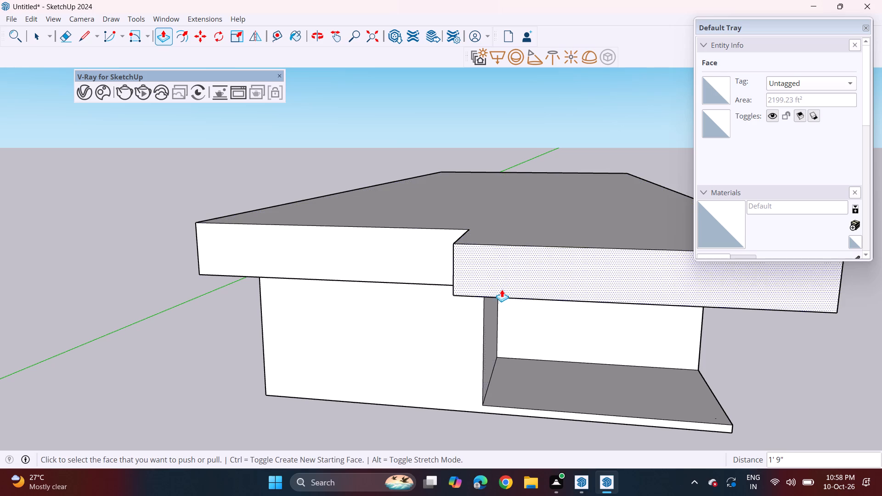
# Push the roof slab's top face back down by 10 1/8".
pyautogui.moveTo(481, 307); pyautogui.dragTo(492, 279, button='middle')
pyautogui.scroll(-3, 481, 276)
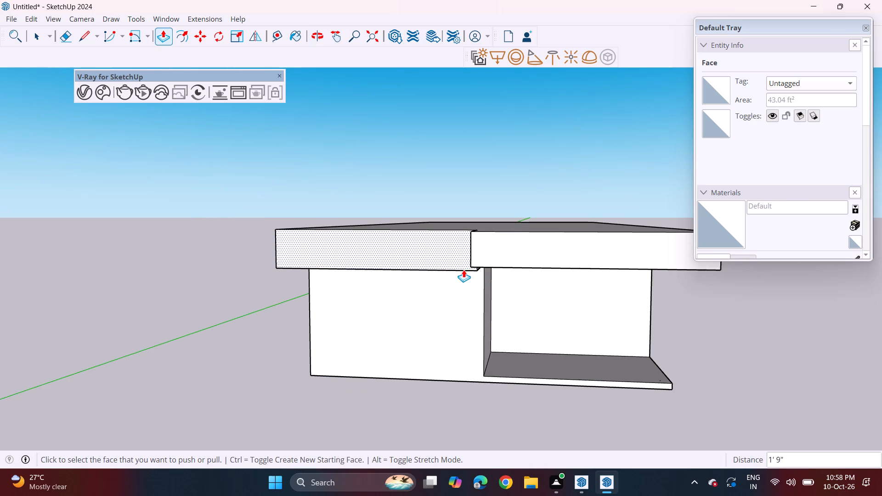
pyautogui.moveTo(513, 270); pyautogui.dragTo(506, 267, button='middle')
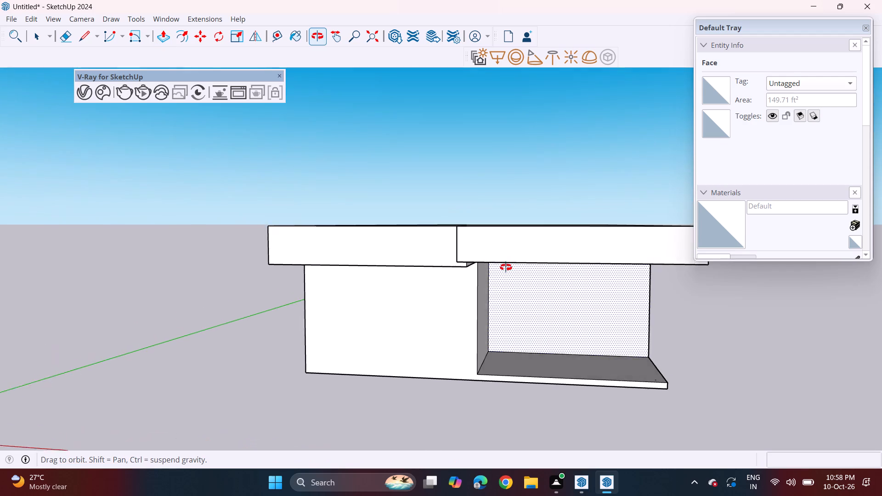
pyautogui.moveTo(506, 267); pyautogui.dragTo(526, 275, button='middle')
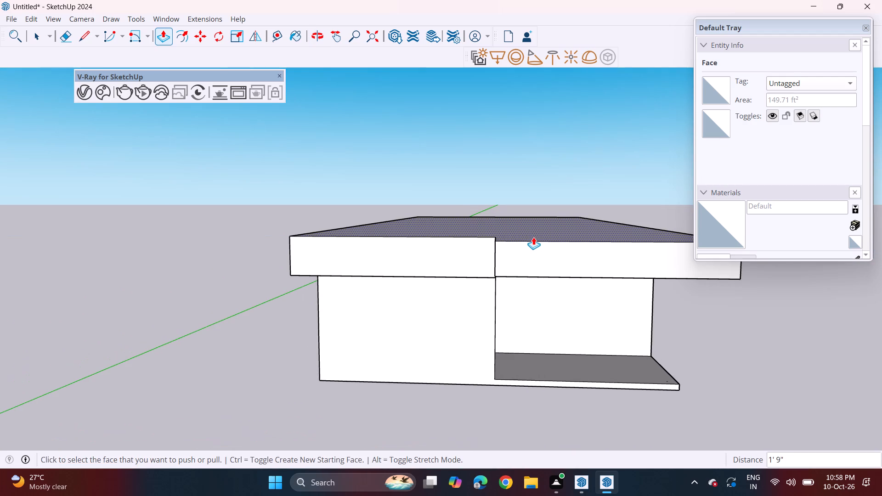
pyautogui.click(533, 234)
pyautogui.click(532, 244)
# Draw a horizontal line across the base of the closed front wall at floor level, from the inner corner to the outer edge.
pyautogui.moveTo(550, 299); pyautogui.dragTo(549, 299, button='middle')
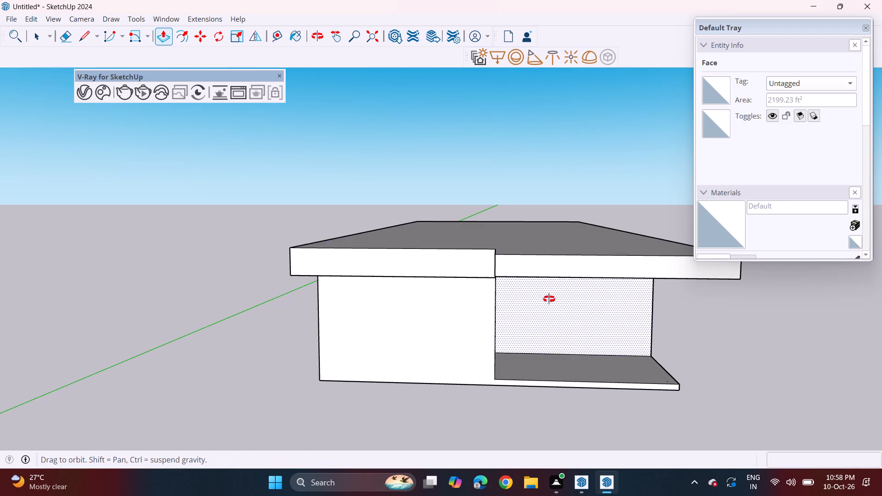
pyautogui.moveTo(549, 299); pyautogui.dragTo(476, 267, button='middle')
pyautogui.scroll(-3, 472, 273)
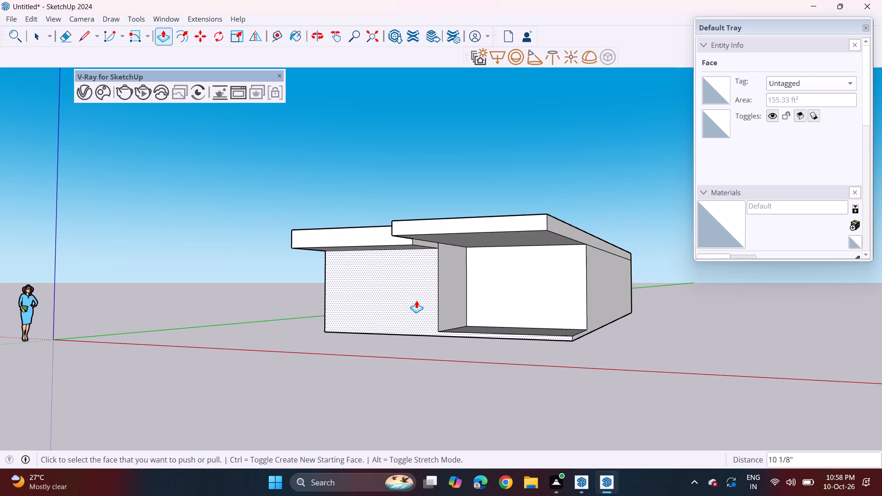
pyautogui.moveTo(372, 309); pyautogui.dragTo(414, 320, button='middle')
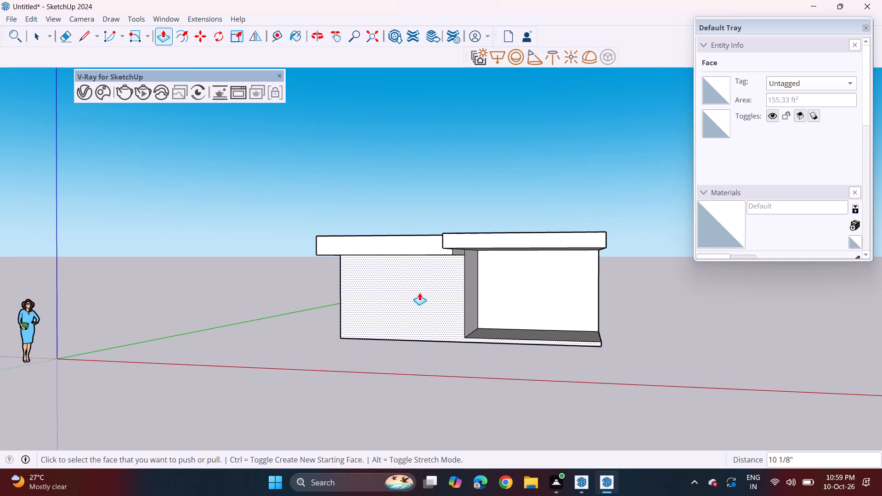
pyautogui.moveTo(389, 280); pyautogui.dragTo(427, 289, button='middle')
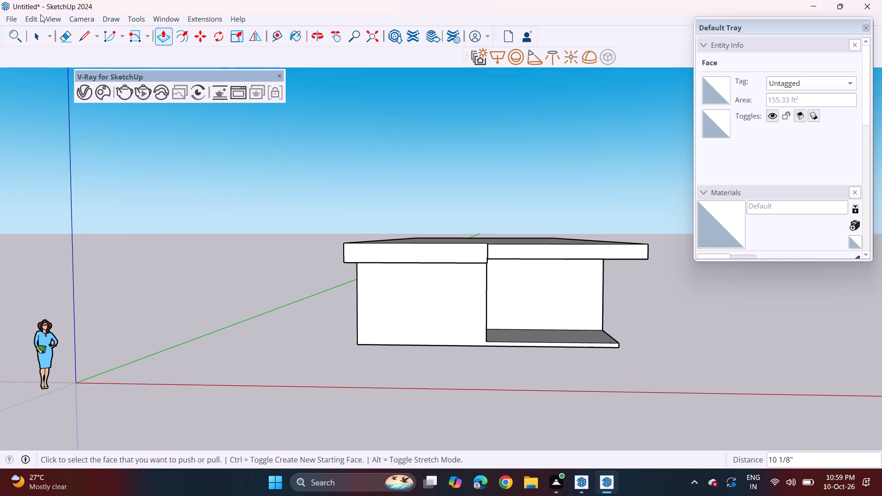
pyautogui.click(79, 39)
pyautogui.click(492, 339)
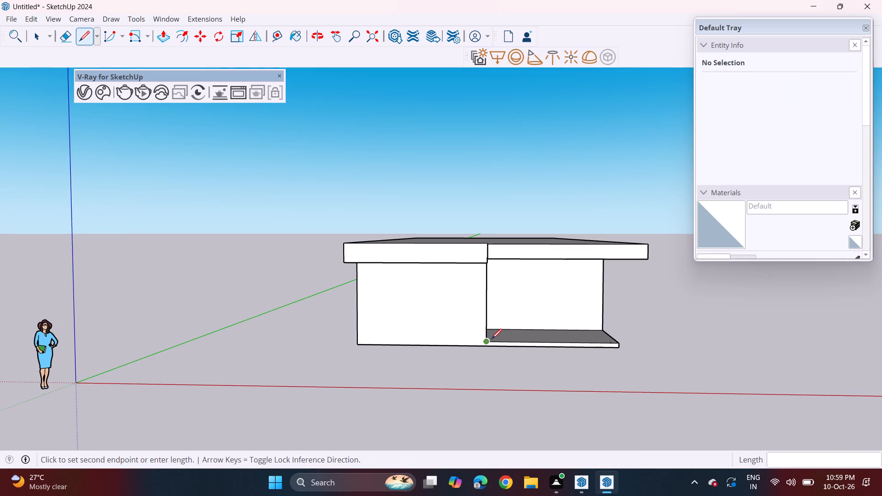
pyautogui.click(360, 335)
# Draw a rectangle on the closed front wall from the base line up to the overhang, leaving a narrow strip at each side.
pyautogui.moveTo(476, 330); pyautogui.dragTo(430, 321, button='middle')
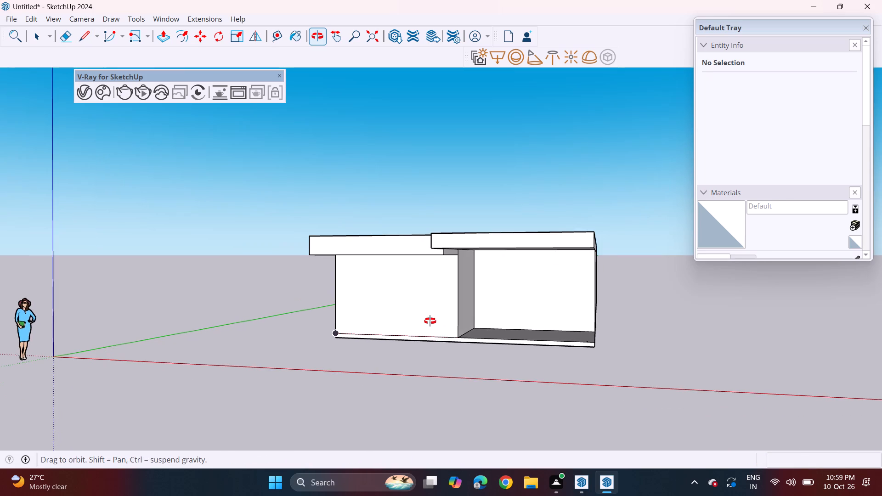
pyautogui.moveTo(430, 321); pyautogui.dragTo(452, 324, button='middle')
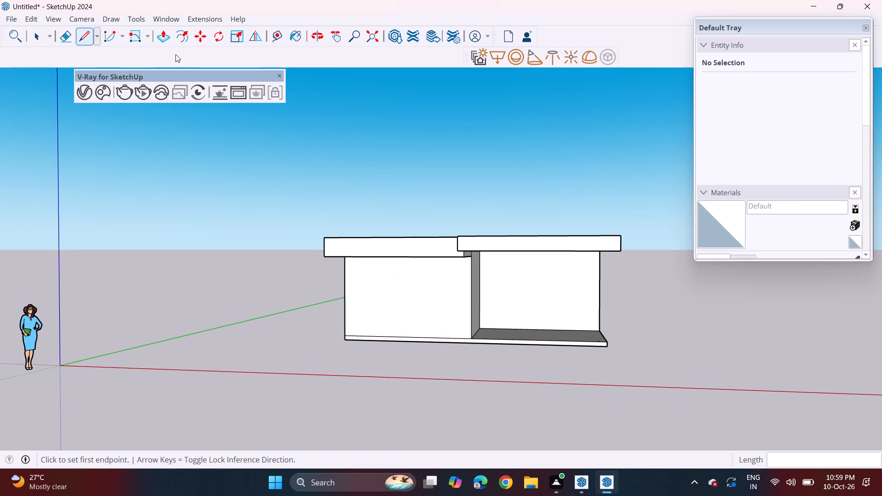
pyautogui.click(146, 42)
pyautogui.click(161, 51)
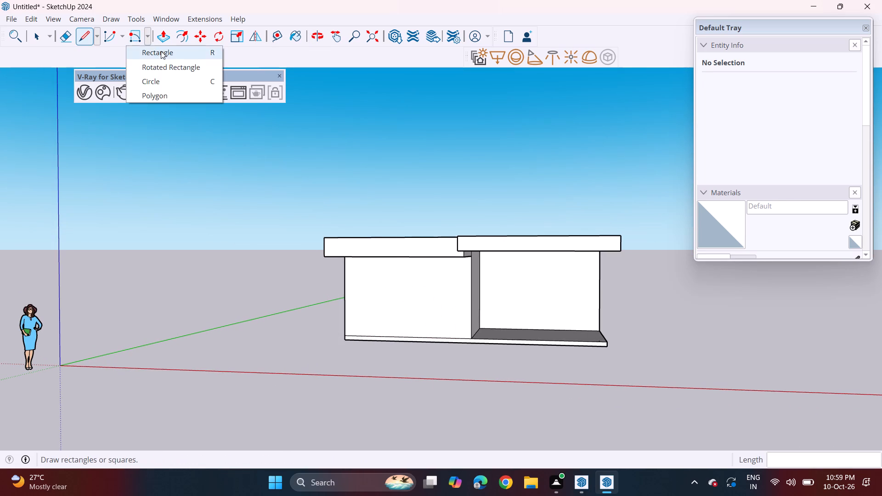
pyautogui.click(353, 337)
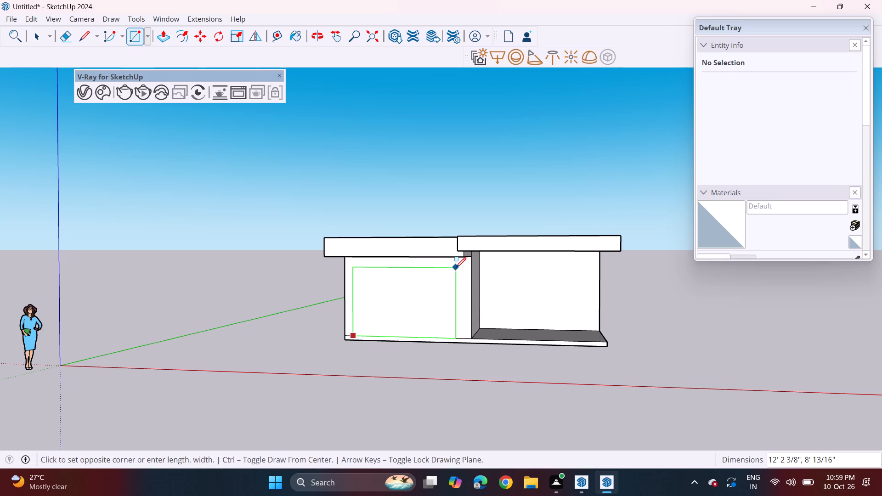
pyautogui.moveTo(456, 268); pyautogui.dragTo(468, 240, button='middle')
pyautogui.click(466, 235)
pyautogui.moveTo(445, 276); pyautogui.dragTo(448, 302, button='middle')
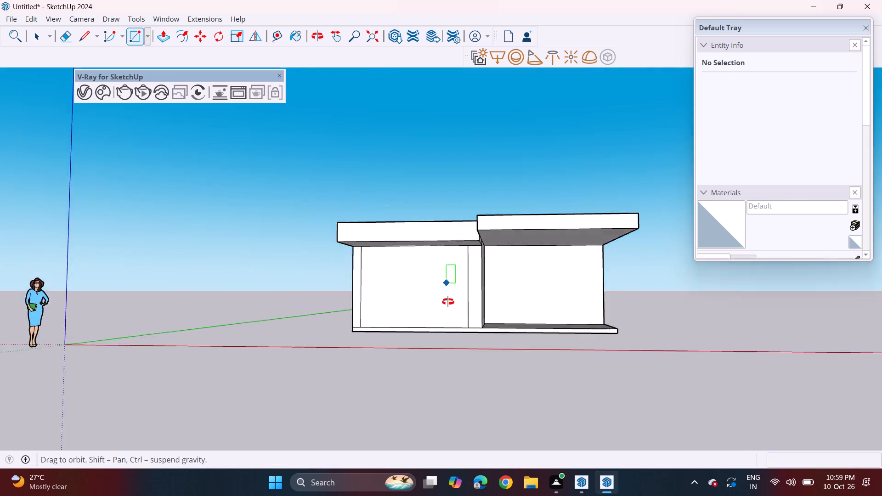
pyautogui.moveTo(448, 302); pyautogui.dragTo(415, 344, button='middle')
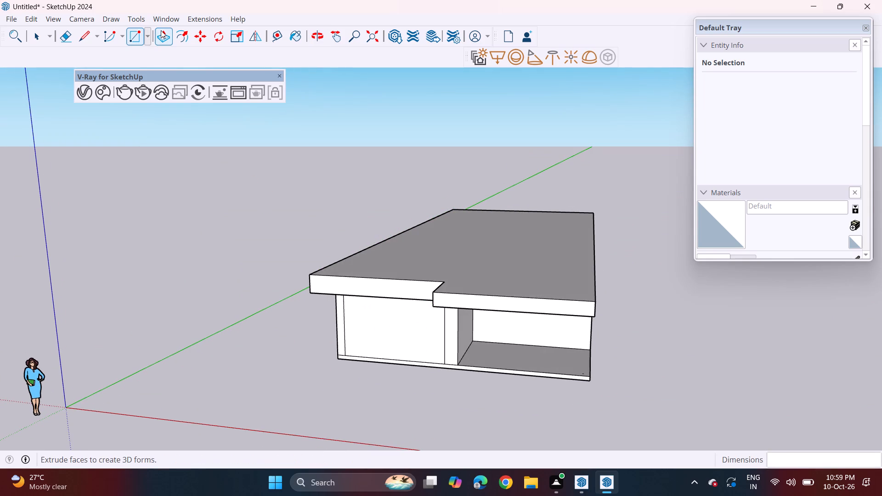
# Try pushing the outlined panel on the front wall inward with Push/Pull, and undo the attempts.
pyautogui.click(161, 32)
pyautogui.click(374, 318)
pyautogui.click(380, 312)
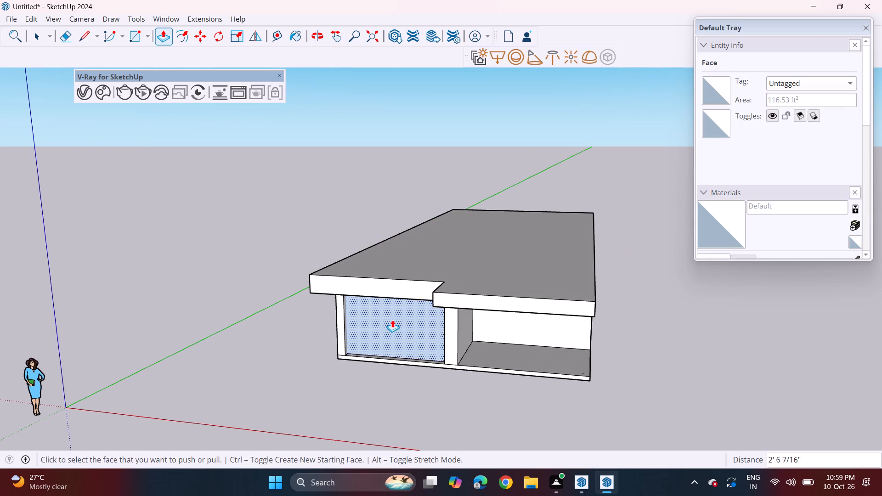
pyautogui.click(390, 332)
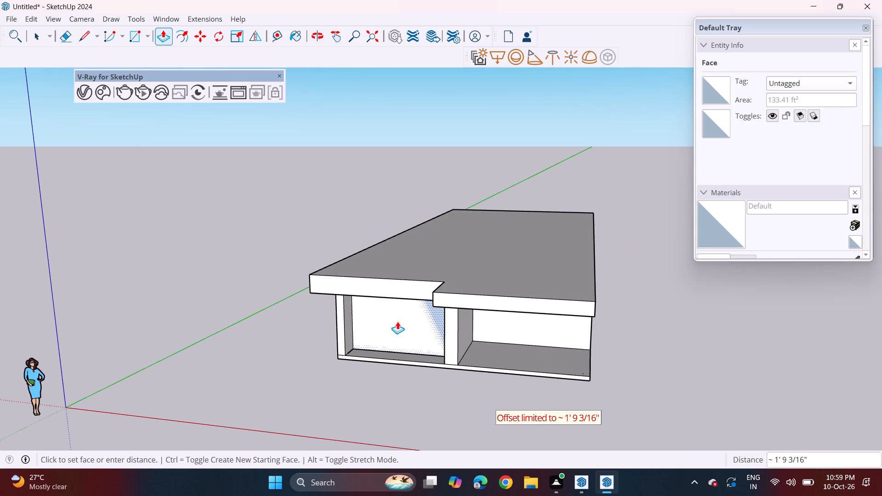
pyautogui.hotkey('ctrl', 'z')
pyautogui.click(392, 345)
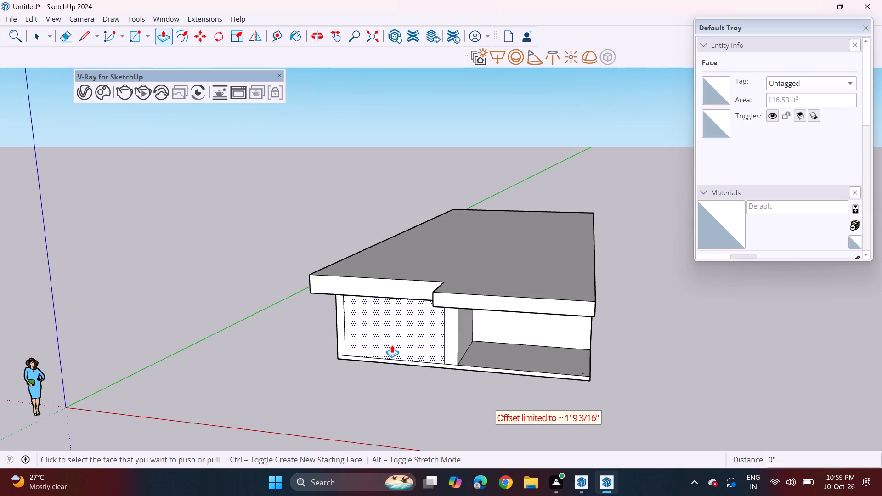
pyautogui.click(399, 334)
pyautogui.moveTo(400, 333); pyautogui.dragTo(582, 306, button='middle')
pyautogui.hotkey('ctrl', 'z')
# Push the outlined front wall panel inward through the wall thickness to open the room at the front.
pyautogui.click(515, 332)
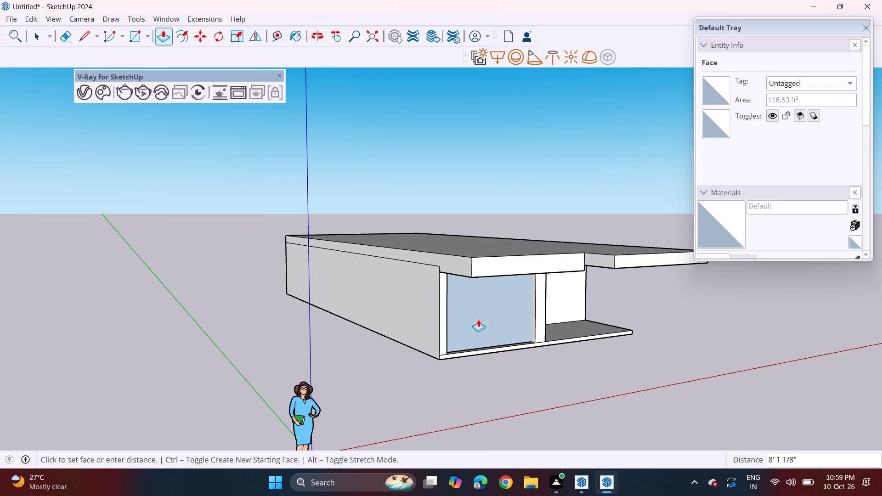
pyautogui.moveTo(480, 316); pyautogui.dragTo(537, 383, button='middle')
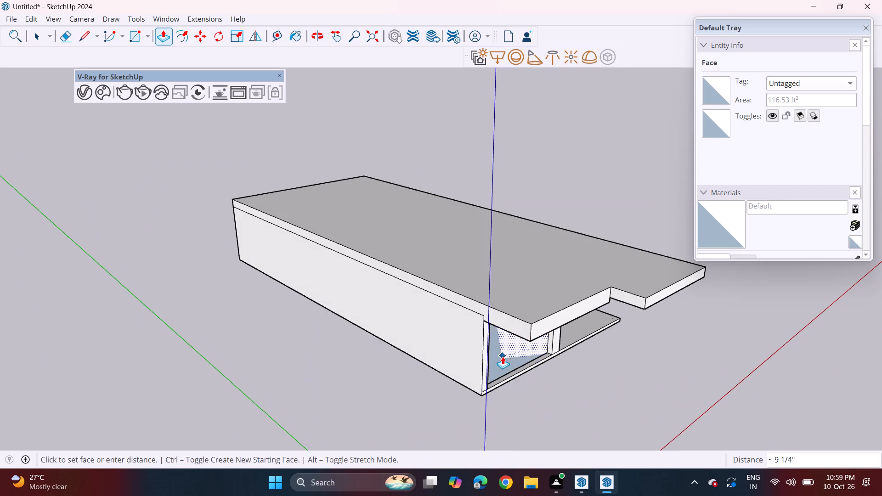
pyautogui.click(504, 357)
# Extrude the roof slab's underside by about 2' 3/8" as a new face, aligned with the front overhang's bottom edge.
pyautogui.moveTo(537, 367); pyautogui.dragTo(341, 274, button='middle')
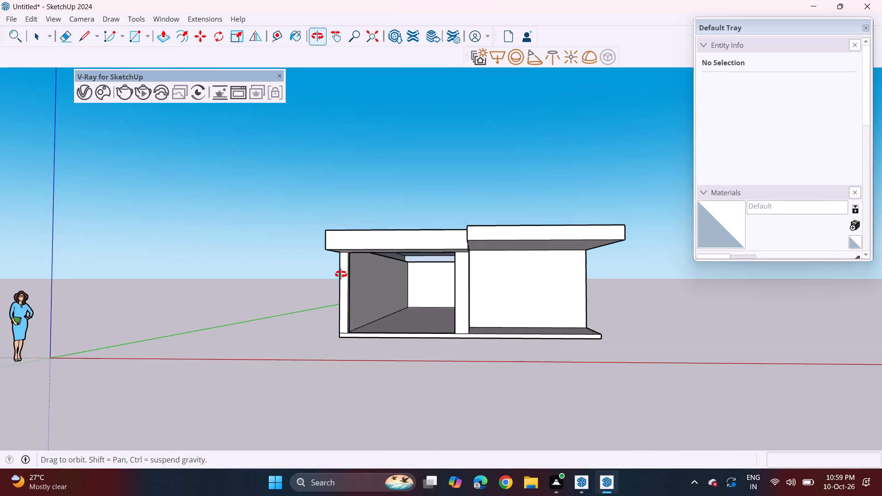
pyautogui.moveTo(341, 274); pyautogui.dragTo(468, 304, button='middle')
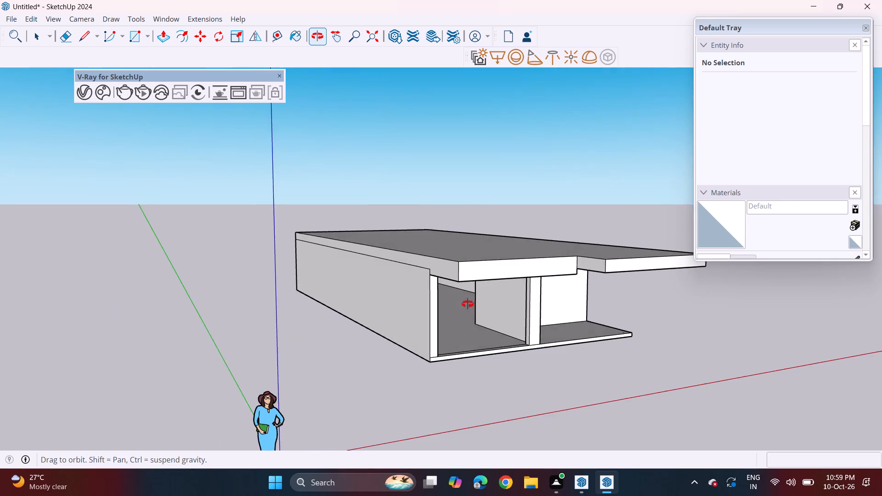
pyautogui.moveTo(468, 304); pyautogui.dragTo(354, 251, button='middle')
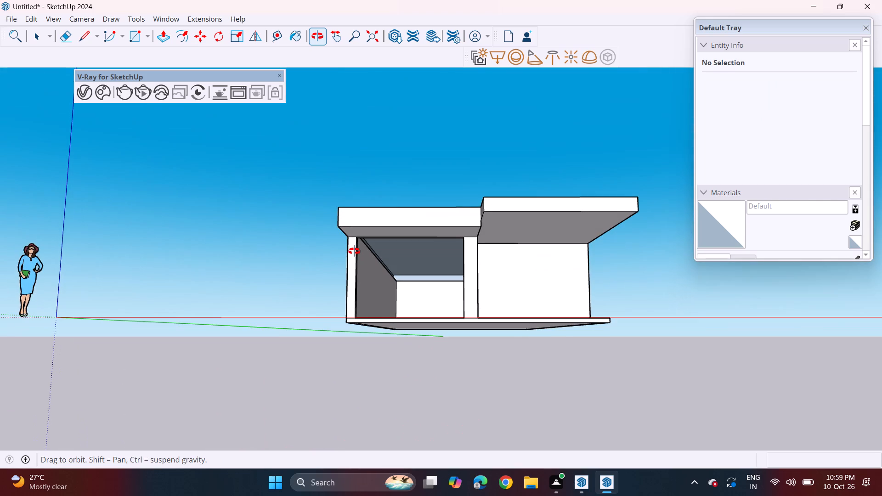
pyautogui.moveTo(354, 251); pyautogui.dragTo(355, 251, button='middle')
pyautogui.scroll(5, 453, 258)
pyautogui.click(442, 257)
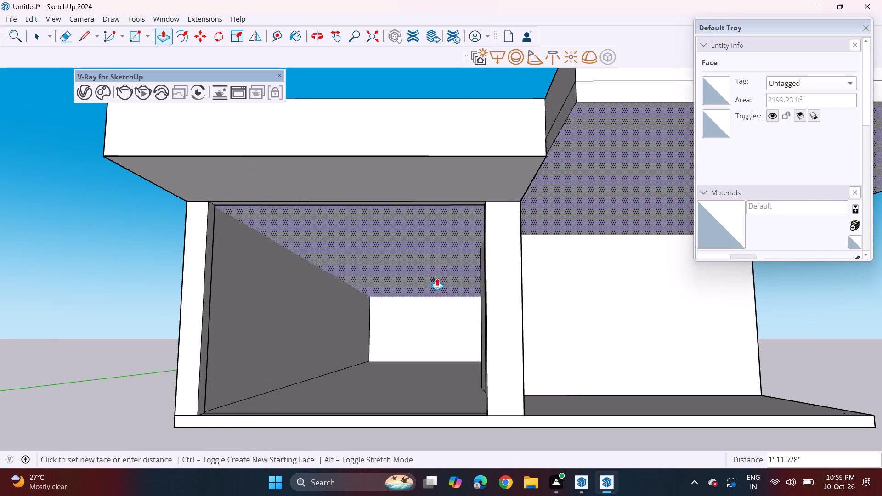
pyautogui.click(264, 158)
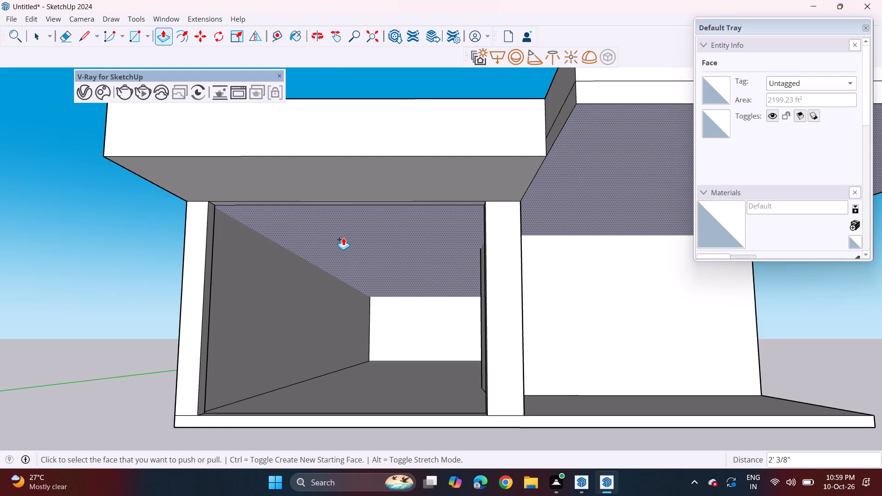
# Extrude the bottom face of the floor slab down by about 2' 11" to form a plinth.
pyautogui.scroll(-4, 350, 261)
pyautogui.moveTo(350, 295); pyautogui.dragTo(222, 318, button='middle')
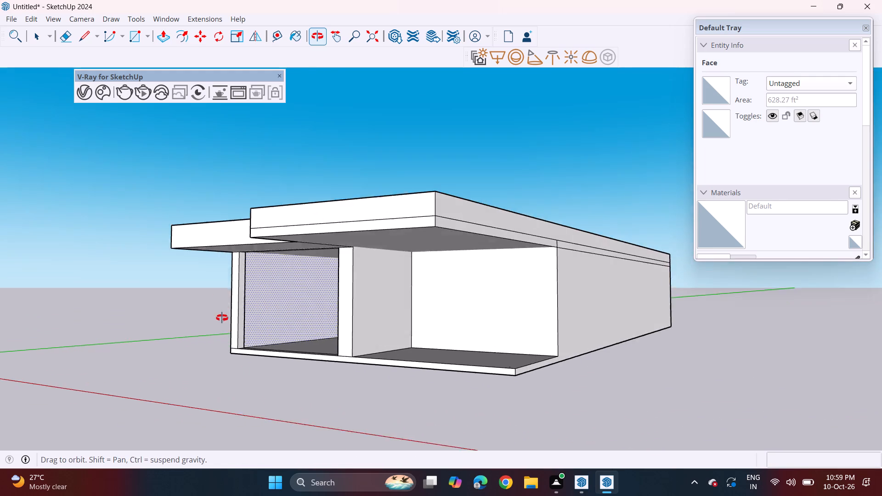
pyautogui.moveTo(222, 318); pyautogui.dragTo(366, 346, button='middle')
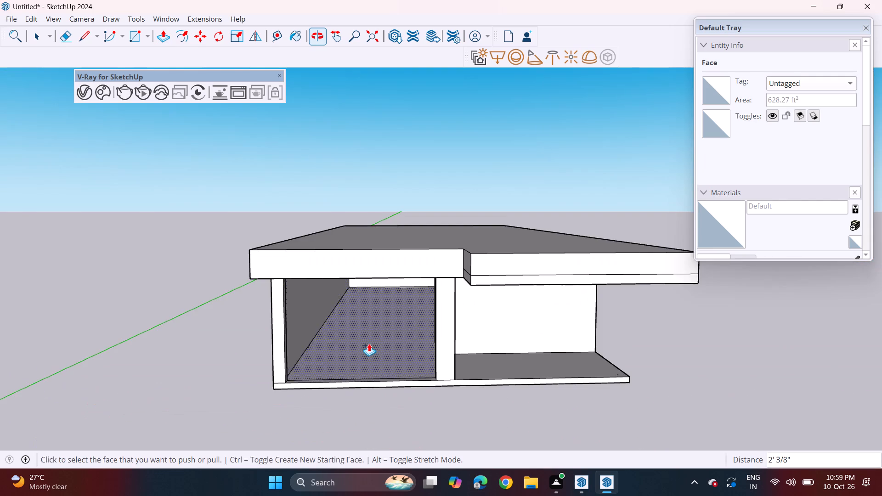
pyautogui.scroll(-3, 369, 344)
pyautogui.moveTo(465, 358); pyautogui.dragTo(429, 348, button='middle')
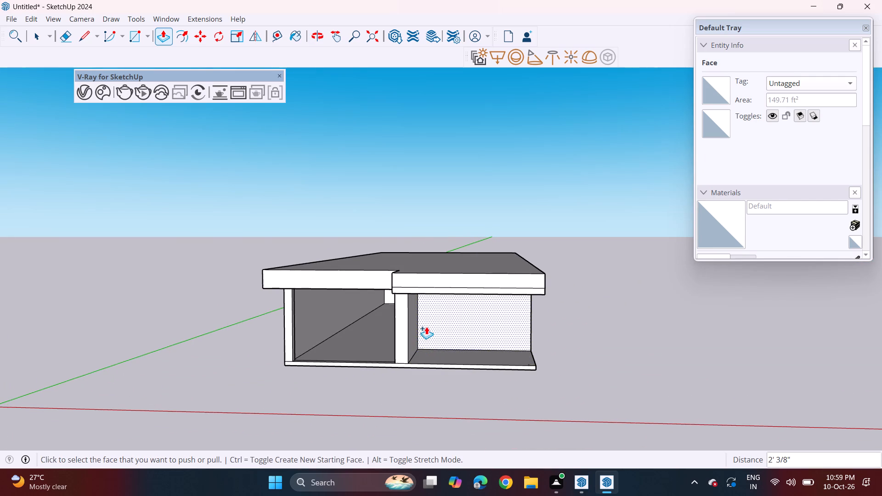
pyautogui.moveTo(426, 327); pyautogui.dragTo(407, 279, button='middle')
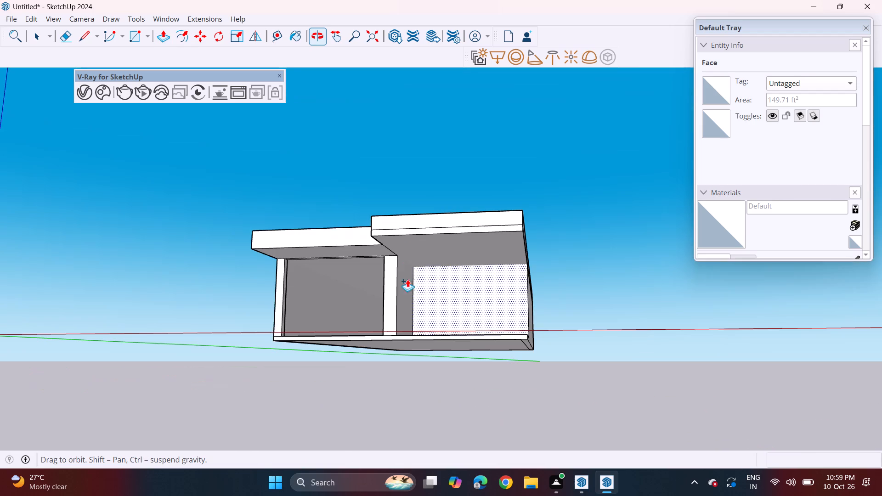
pyautogui.moveTo(407, 279); pyautogui.dragTo(408, 276, button='middle')
pyautogui.click(405, 345)
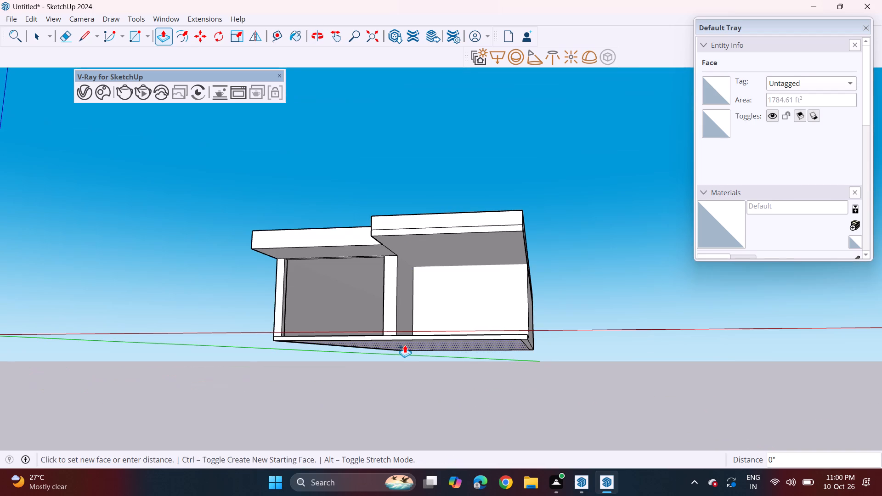
pyautogui.moveTo(409, 355); pyautogui.dragTo(412, 373, button='middle')
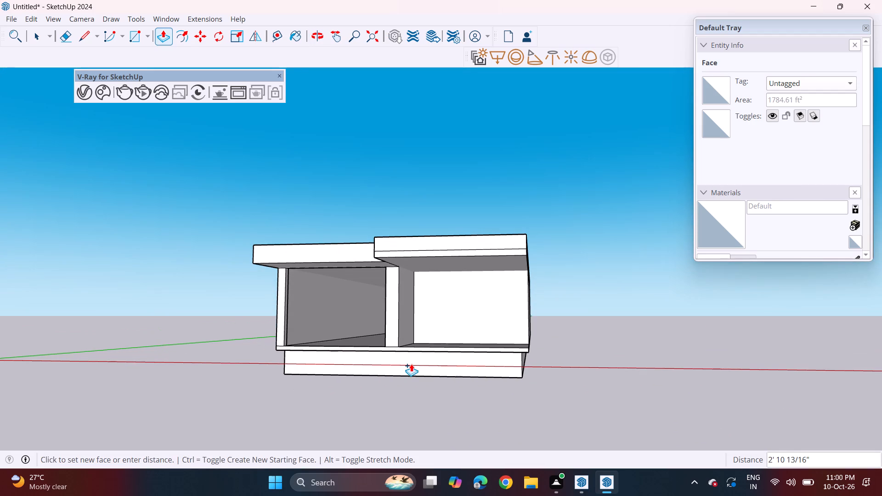
pyautogui.click(409, 363)
# Extrude the narrow rim under the floor slab's outer edge down by the same distance as the plinth.
pyautogui.moveTo(567, 346); pyautogui.dragTo(527, 308, button='middle')
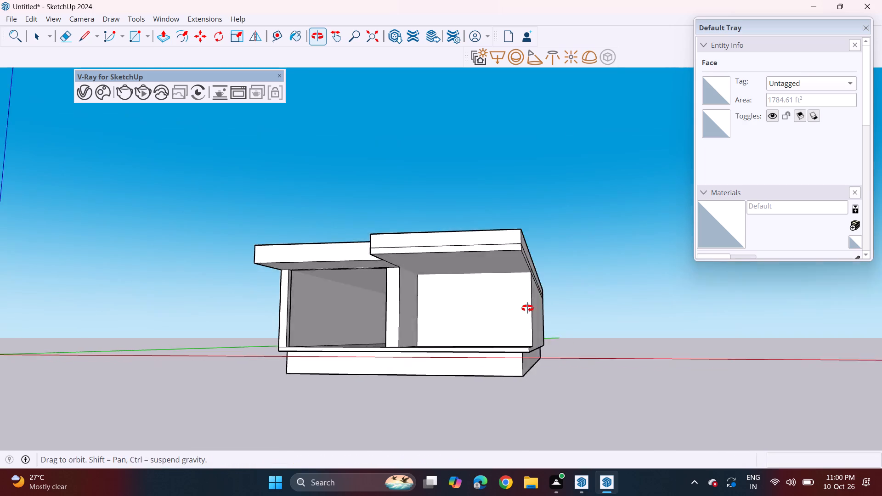
pyautogui.moveTo(527, 308); pyautogui.dragTo(405, 257, button='middle')
pyautogui.scroll(4, 498, 345)
pyautogui.doubleClick(534, 324)
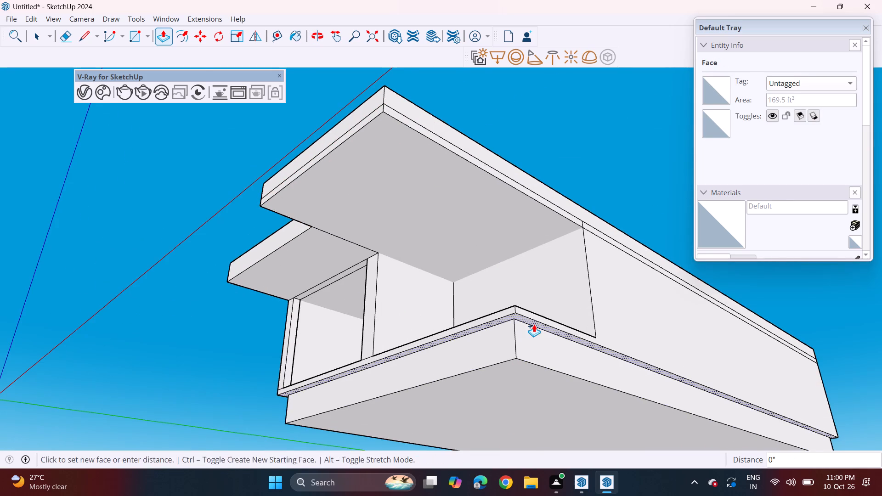
# Extrude the inner bottom face of the plinth down by about 11 11/16".
pyautogui.moveTo(482, 317); pyautogui.dragTo(561, 393, button='middle')
pyautogui.scroll(-4, 489, 368)
pyautogui.moveTo(478, 354); pyautogui.dragTo(526, 372, button='middle')
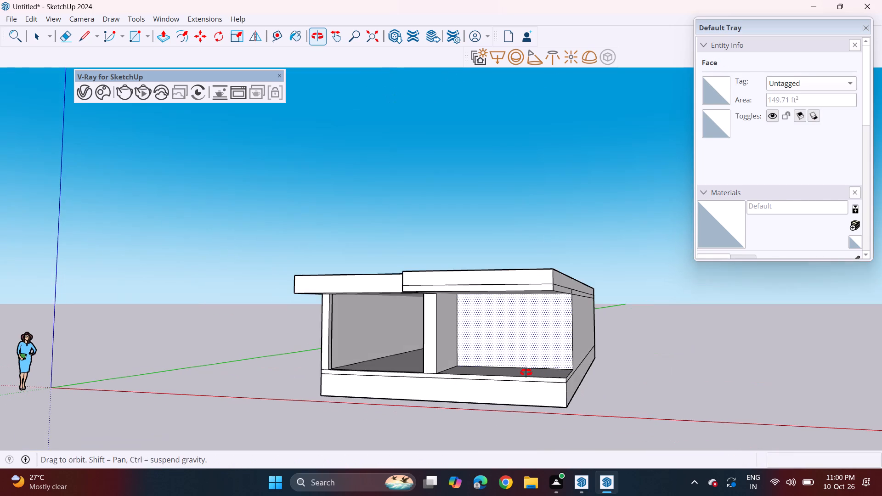
pyautogui.moveTo(526, 372); pyautogui.dragTo(550, 365, button='middle')
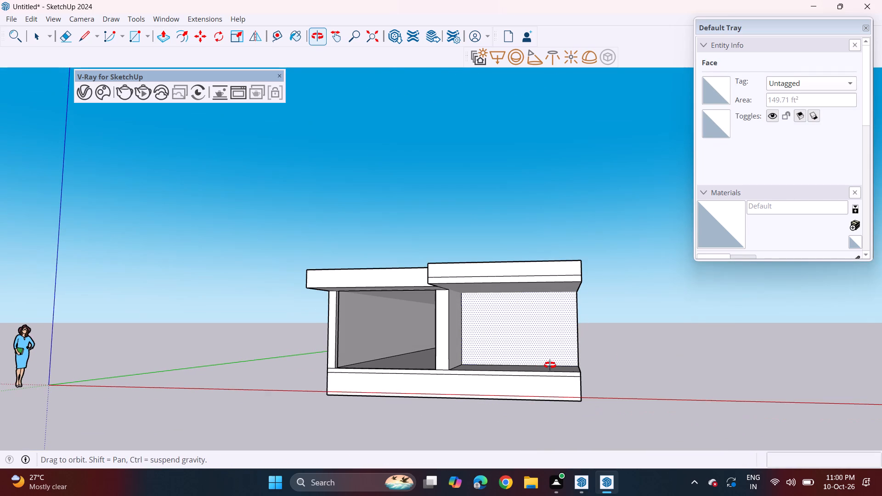
pyautogui.moveTo(550, 365); pyautogui.dragTo(500, 389, button='middle')
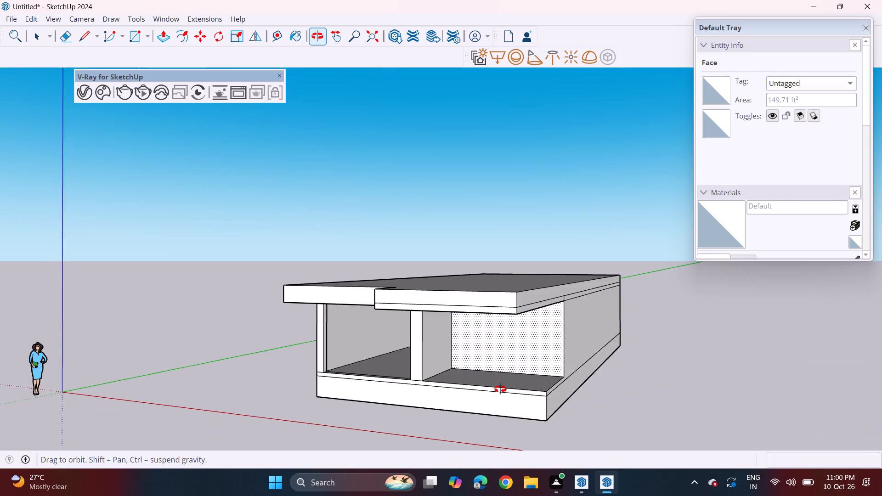
pyautogui.moveTo(500, 389); pyautogui.dragTo(526, 386, button='middle')
pyautogui.scroll(4, 518, 401)
pyautogui.moveTo(513, 397); pyautogui.dragTo(503, 338, button='middle')
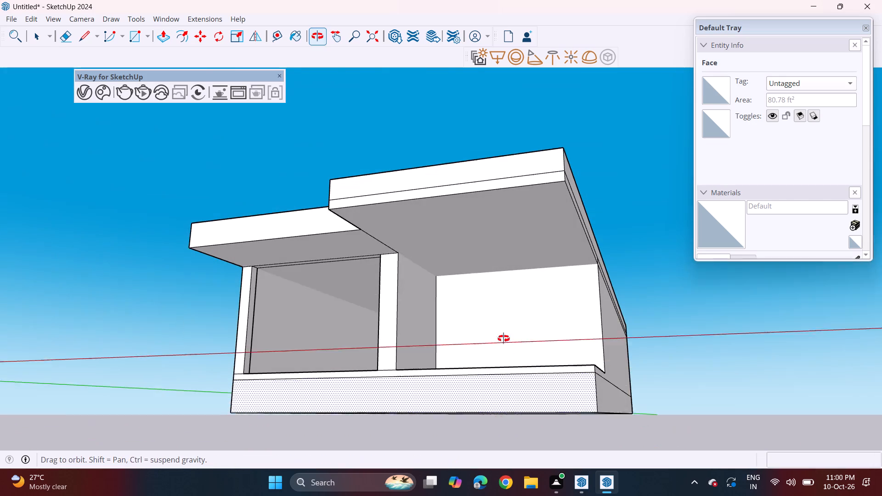
pyautogui.moveTo(503, 338); pyautogui.dragTo(502, 335, button='middle')
pyautogui.click(536, 418)
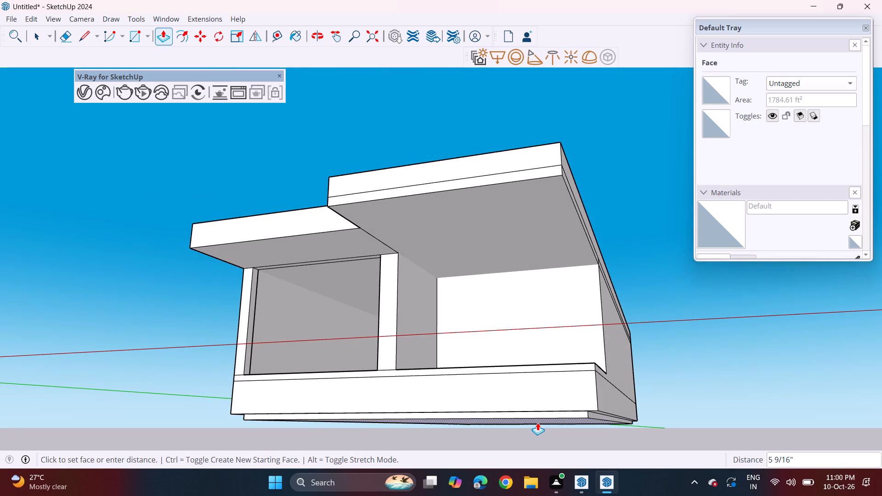
pyautogui.click(537, 427)
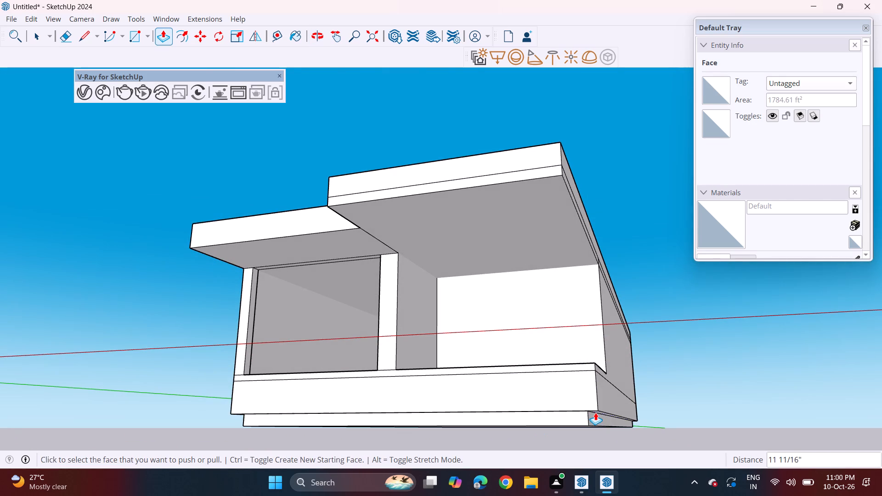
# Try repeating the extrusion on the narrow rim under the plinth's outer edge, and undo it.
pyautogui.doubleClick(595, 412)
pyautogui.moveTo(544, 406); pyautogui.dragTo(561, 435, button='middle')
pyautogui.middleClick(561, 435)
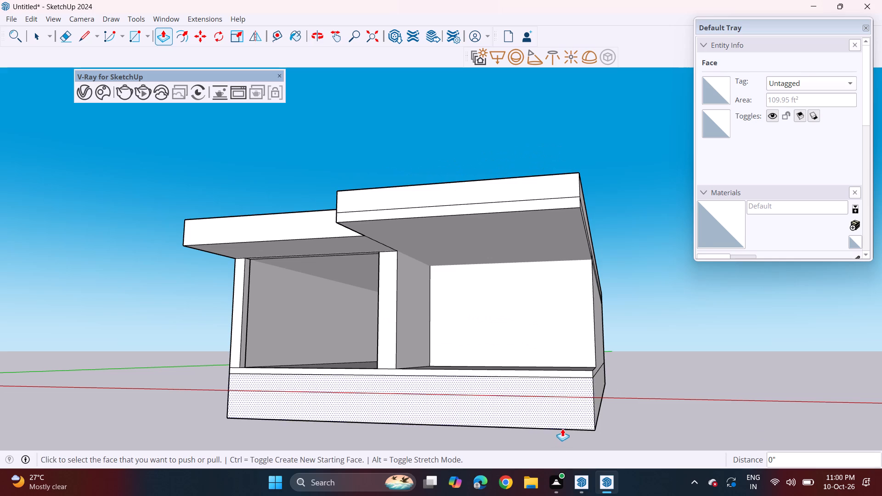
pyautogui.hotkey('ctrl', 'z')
# Pull the narrow rim under the plinth down to the bottom level of the inner base.
pyautogui.moveTo(569, 431); pyautogui.dragTo(547, 367, button='middle')
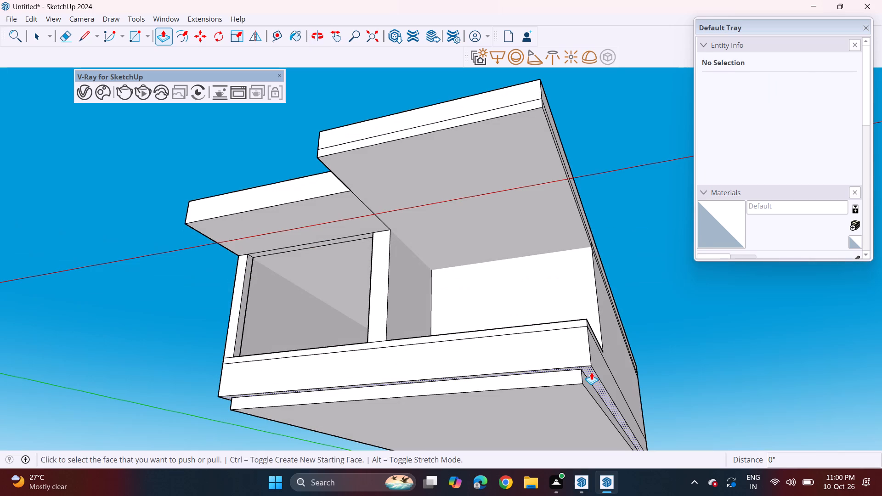
pyautogui.click(591, 372)
pyautogui.click(585, 387)
# Pull the plinth's side face, beside the open front room, outward by about 2' 8", leaving the lower base course in place.
pyautogui.moveTo(472, 371); pyautogui.dragTo(477, 378, button='middle')
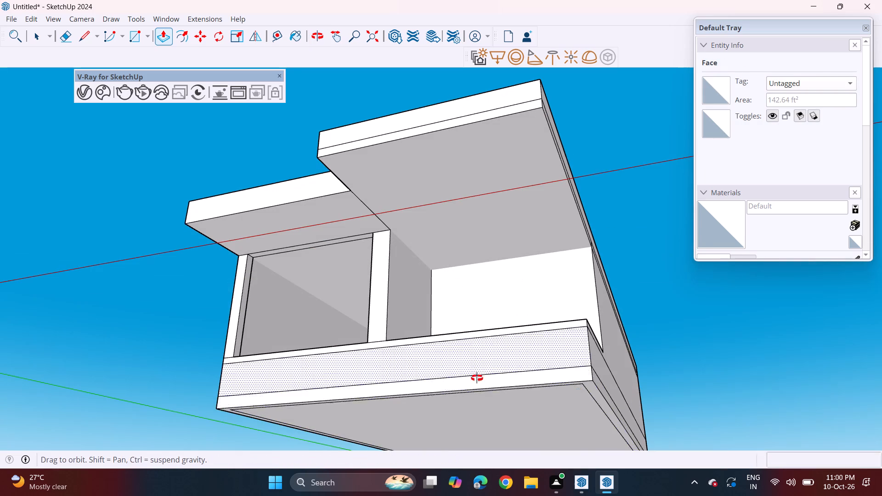
pyautogui.moveTo(477, 378); pyautogui.dragTo(524, 448, button='middle')
pyautogui.scroll(-3, 486, 372)
pyautogui.moveTo(436, 359); pyautogui.dragTo(435, 388, button='middle')
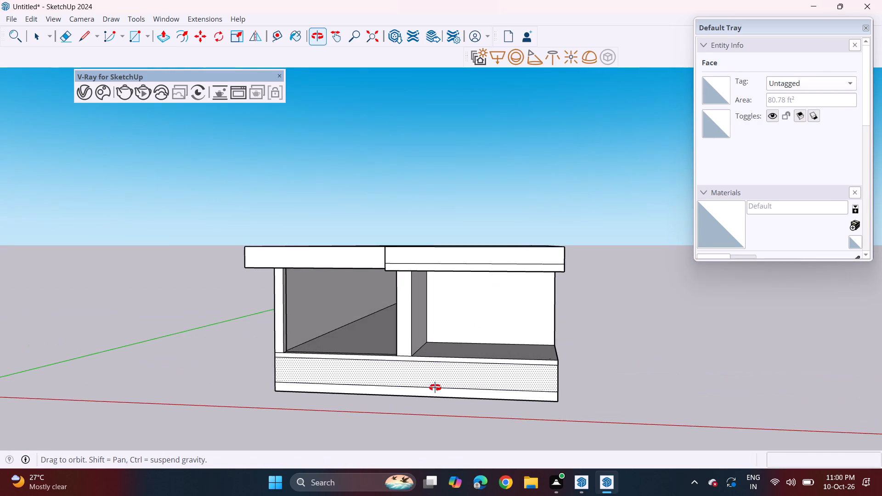
pyautogui.moveTo(435, 388); pyautogui.dragTo(414, 376, button='middle')
pyautogui.moveTo(465, 361); pyautogui.dragTo(417, 361, button='middle')
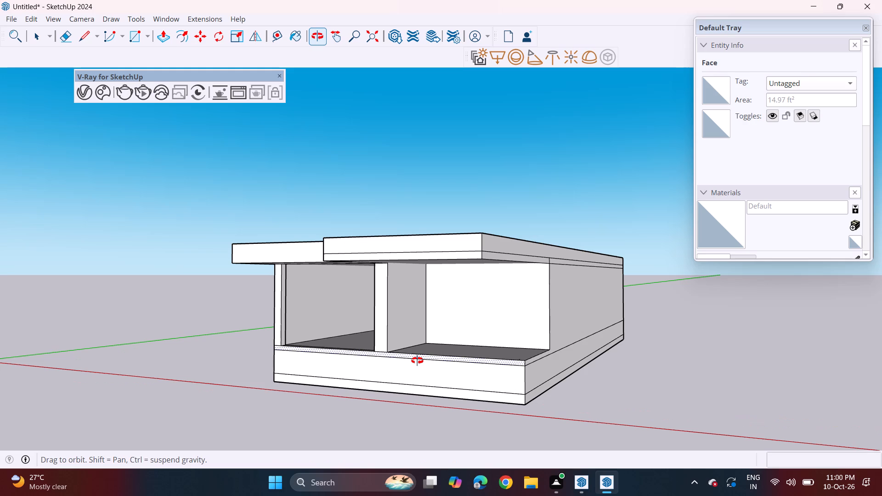
pyautogui.moveTo(417, 361); pyautogui.dragTo(416, 347, button='middle')
pyautogui.moveTo(343, 339); pyautogui.dragTo(509, 355, button='middle')
pyautogui.scroll(3, 369, 350)
pyautogui.click(369, 382)
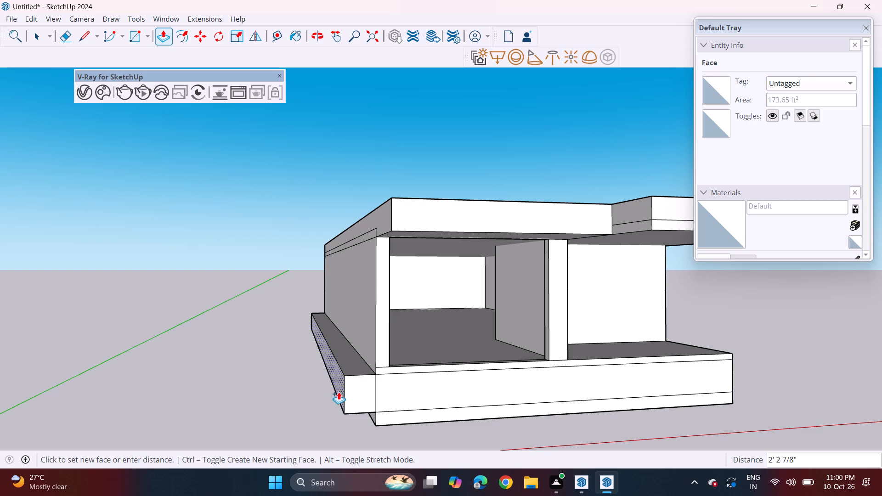
pyautogui.click(334, 394)
# Pull the side wall face above the extended plinth outward by 2' 8 5/16" to line up with it.
pyautogui.click(365, 328)
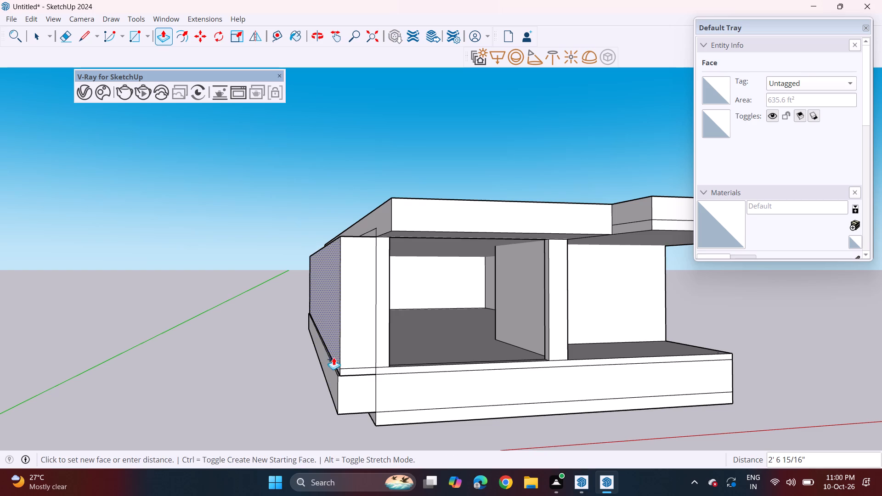
pyautogui.click(334, 371)
# Pull the narrow strip between the side wall and the roof slab outward, flush with the extended side wall.
pyautogui.moveTo(341, 276); pyautogui.dragTo(350, 345, button='middle')
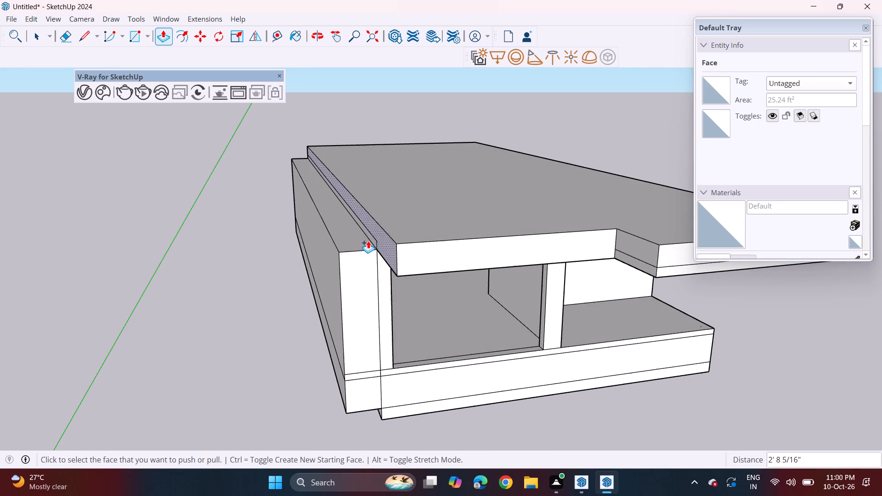
pyautogui.click(373, 240)
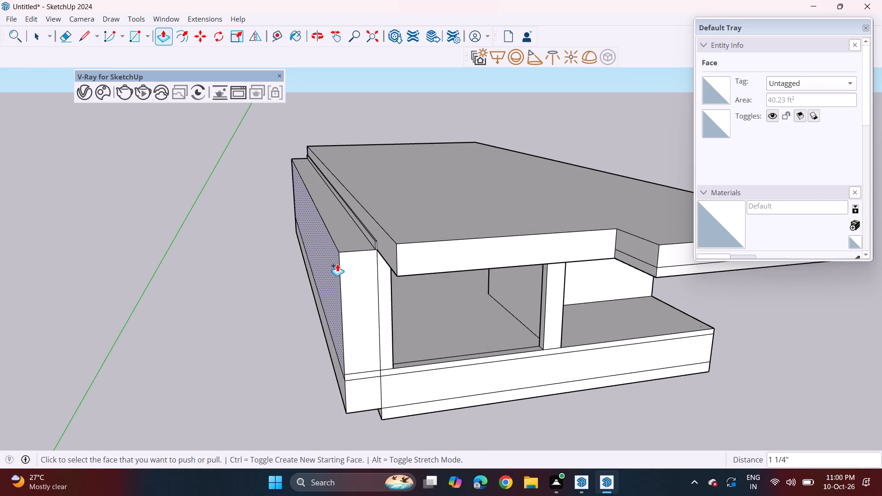
pyautogui.hotkey('ctrl', 'z')
pyautogui.click(370, 237)
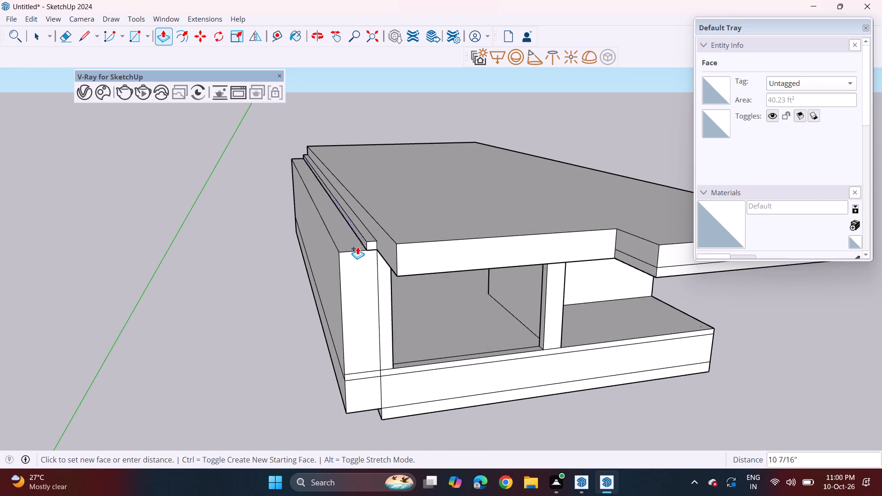
pyautogui.click(339, 256)
# Pull the roof slab's side face outward by 2' 8 5/16", flush with the extended side wall.
pyautogui.click(390, 242)
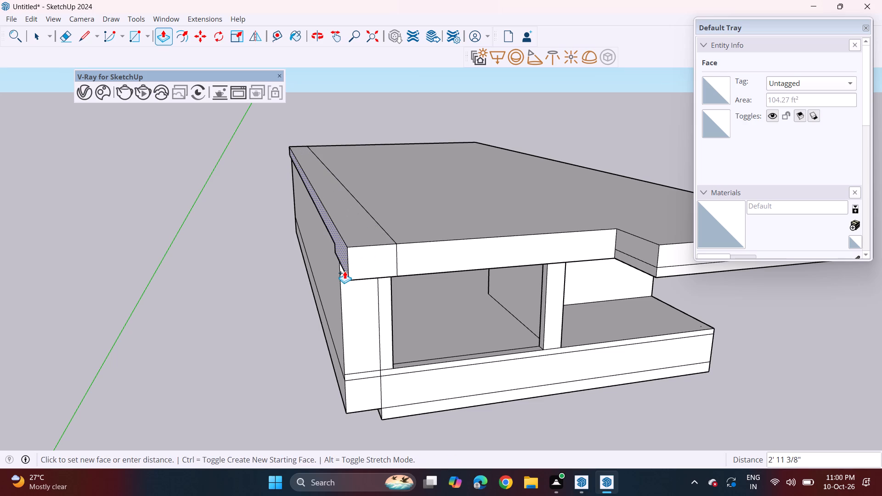
pyautogui.click(344, 298)
# Push the open front room's inner side-wall face toward the outside by about 9 1/4", and again by 1' 5 9/16".
pyautogui.moveTo(366, 322); pyautogui.dragTo(243, 221, button='middle')
pyautogui.click(408, 323)
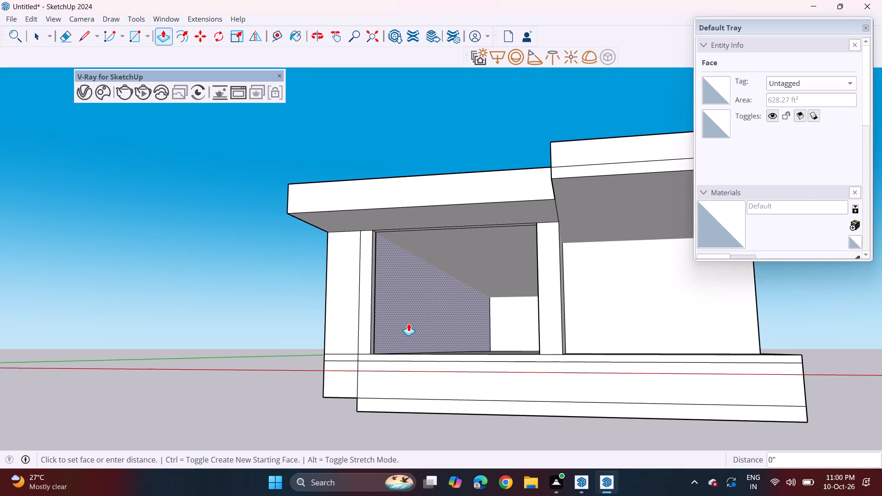
pyautogui.click(384, 329)
pyautogui.moveTo(398, 332); pyautogui.dragTo(424, 363, button='middle')
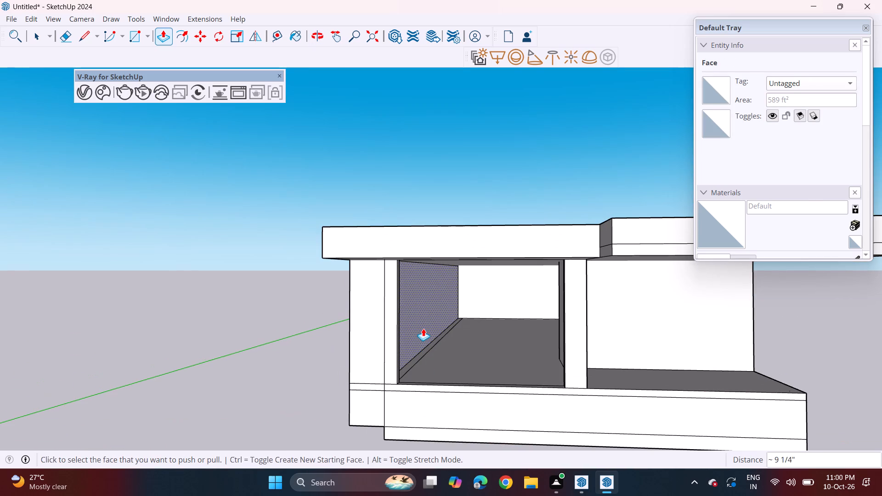
pyautogui.click(423, 328)
pyautogui.click(410, 327)
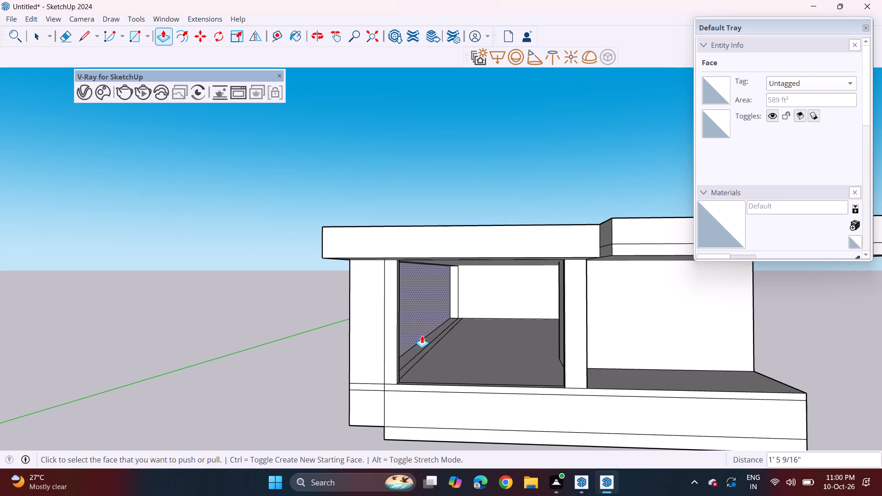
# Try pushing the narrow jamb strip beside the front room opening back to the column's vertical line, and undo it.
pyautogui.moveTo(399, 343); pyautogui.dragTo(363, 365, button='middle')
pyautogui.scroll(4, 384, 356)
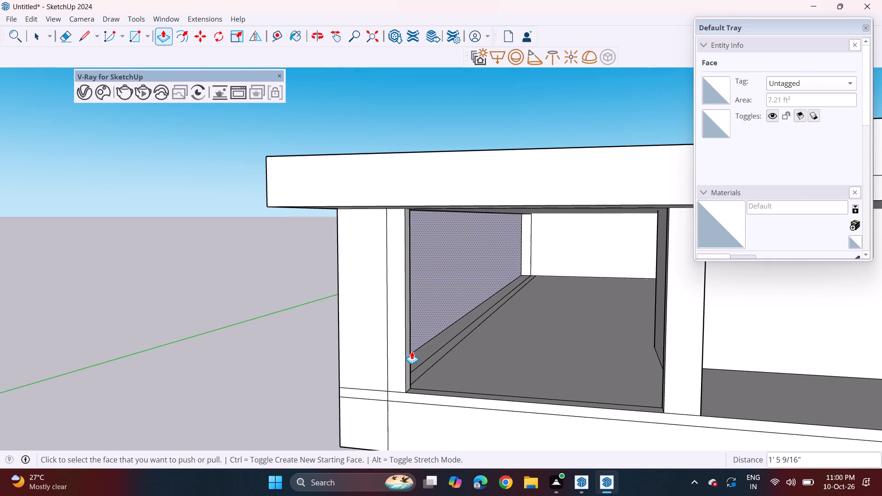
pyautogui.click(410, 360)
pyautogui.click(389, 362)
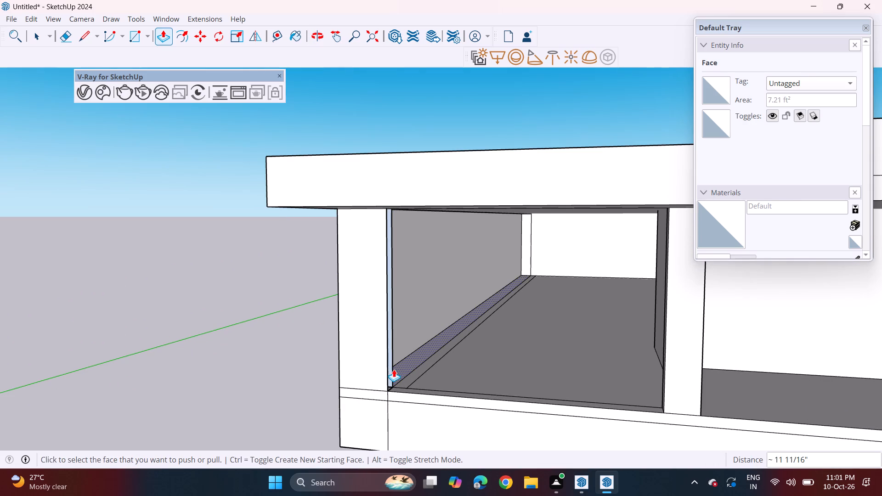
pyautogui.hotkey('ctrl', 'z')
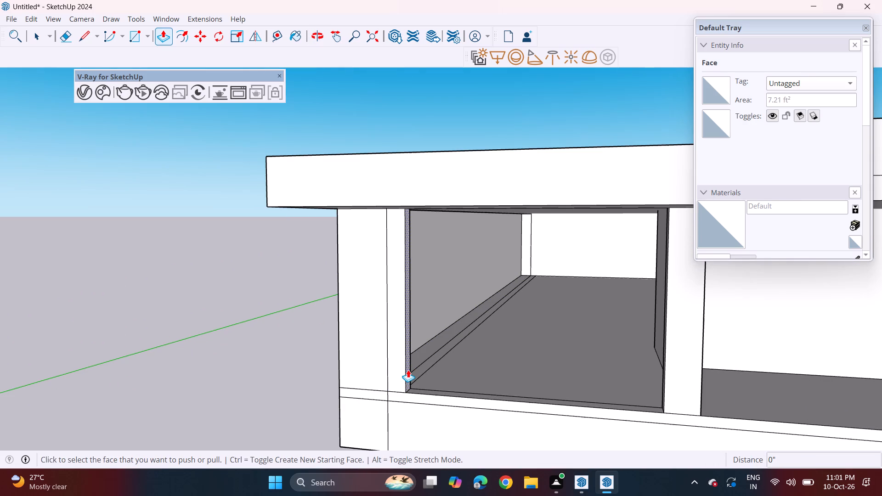
# Push the narrow jamb strip of the front room opening toward the outer wall by about 11 11/16", to the column's vertical line.
pyautogui.click(408, 370)
pyautogui.click(362, 373)
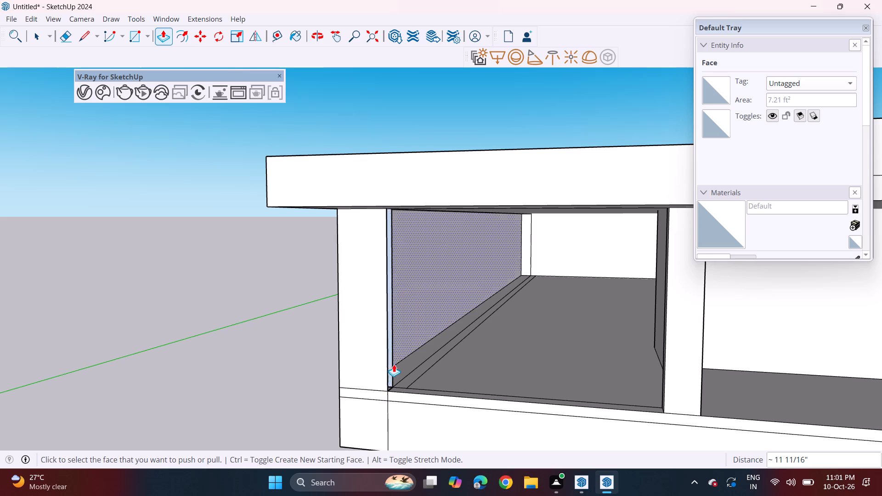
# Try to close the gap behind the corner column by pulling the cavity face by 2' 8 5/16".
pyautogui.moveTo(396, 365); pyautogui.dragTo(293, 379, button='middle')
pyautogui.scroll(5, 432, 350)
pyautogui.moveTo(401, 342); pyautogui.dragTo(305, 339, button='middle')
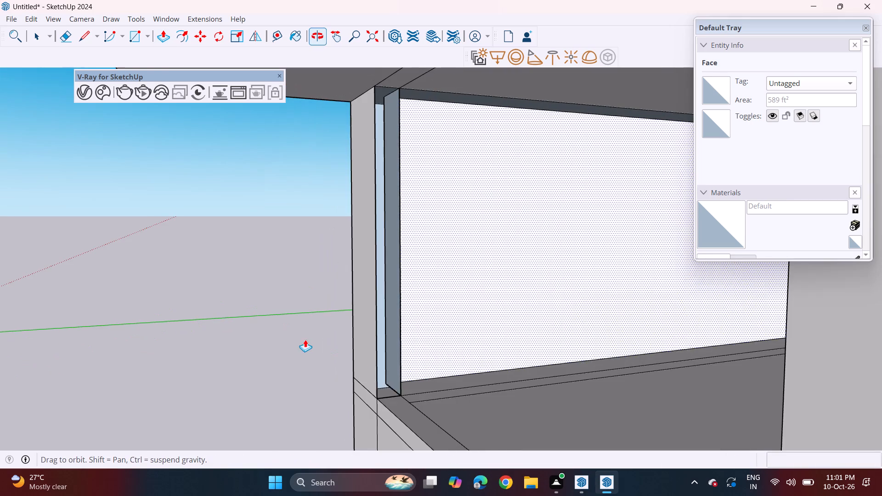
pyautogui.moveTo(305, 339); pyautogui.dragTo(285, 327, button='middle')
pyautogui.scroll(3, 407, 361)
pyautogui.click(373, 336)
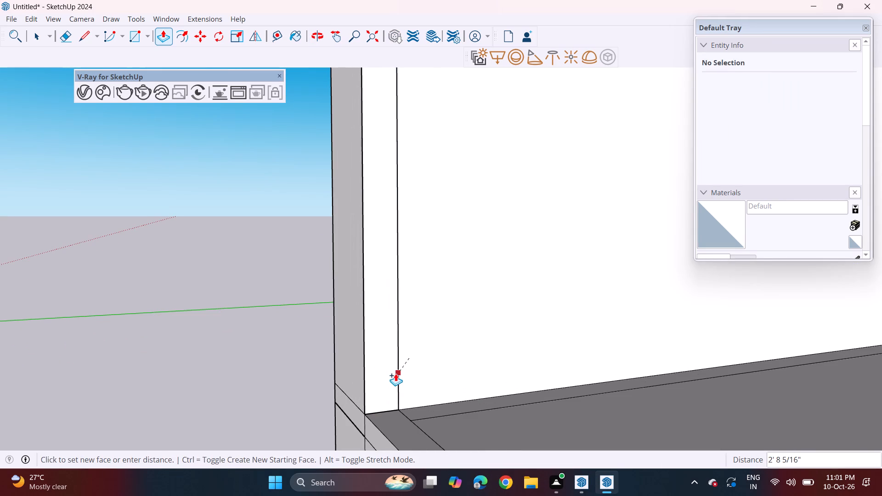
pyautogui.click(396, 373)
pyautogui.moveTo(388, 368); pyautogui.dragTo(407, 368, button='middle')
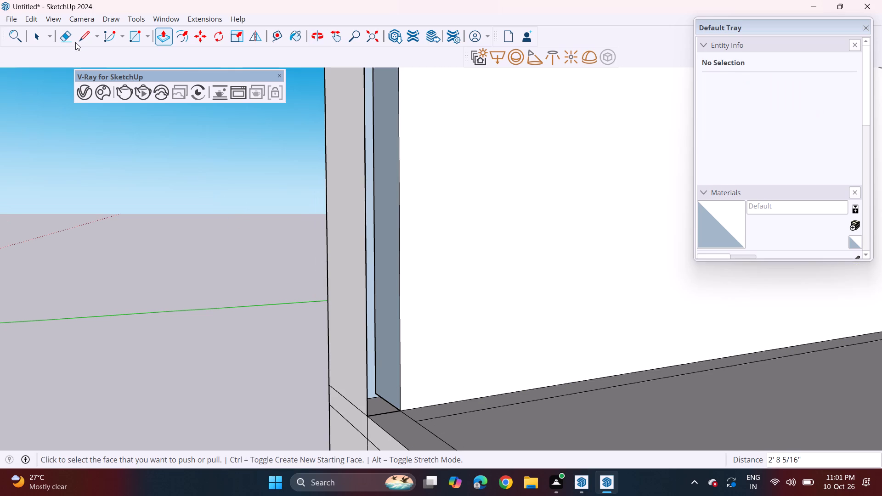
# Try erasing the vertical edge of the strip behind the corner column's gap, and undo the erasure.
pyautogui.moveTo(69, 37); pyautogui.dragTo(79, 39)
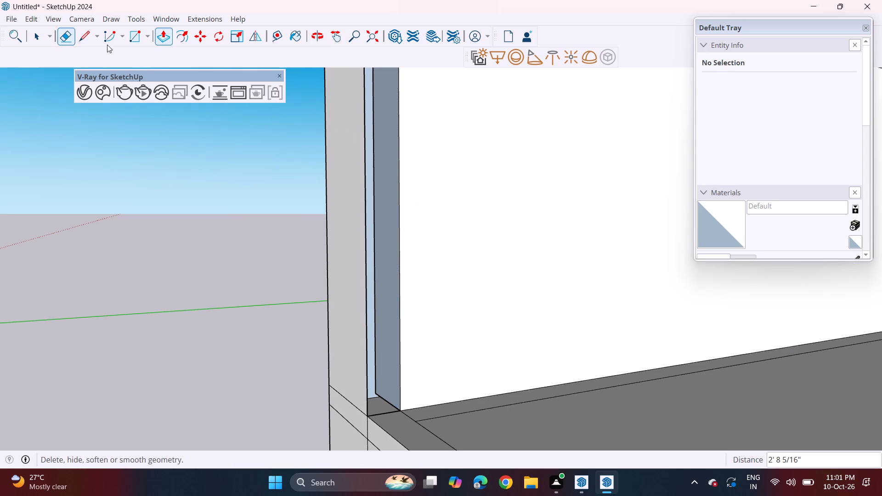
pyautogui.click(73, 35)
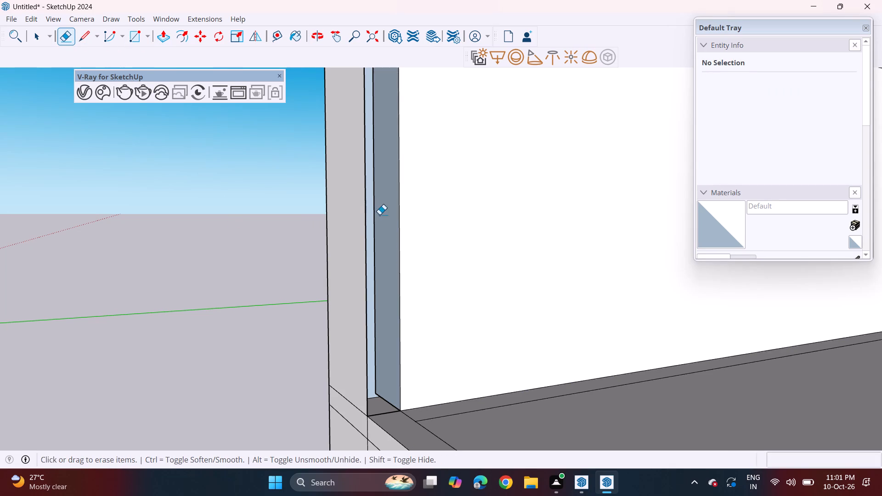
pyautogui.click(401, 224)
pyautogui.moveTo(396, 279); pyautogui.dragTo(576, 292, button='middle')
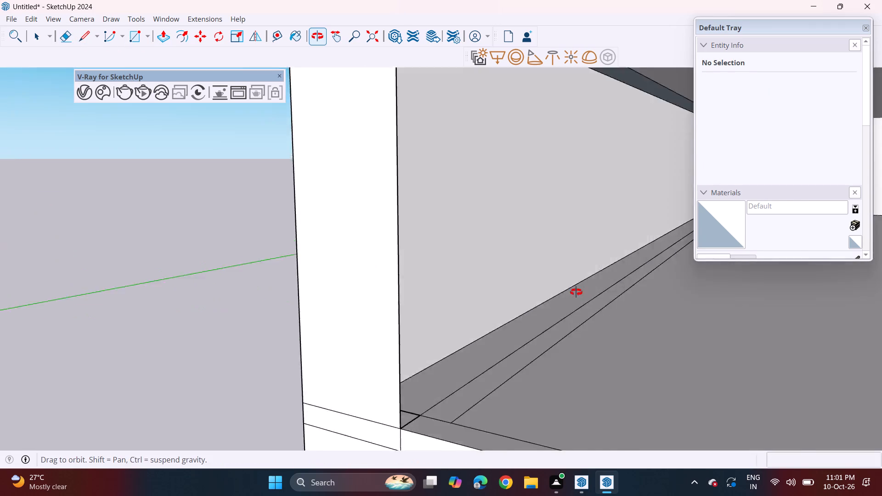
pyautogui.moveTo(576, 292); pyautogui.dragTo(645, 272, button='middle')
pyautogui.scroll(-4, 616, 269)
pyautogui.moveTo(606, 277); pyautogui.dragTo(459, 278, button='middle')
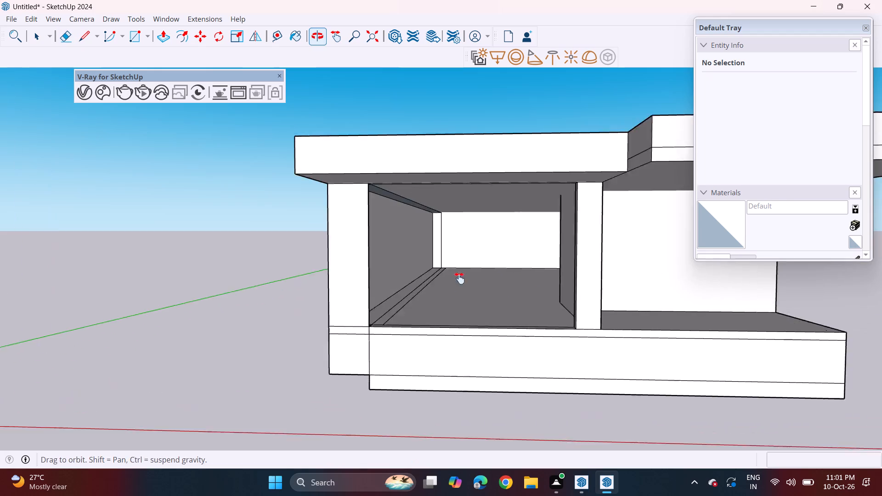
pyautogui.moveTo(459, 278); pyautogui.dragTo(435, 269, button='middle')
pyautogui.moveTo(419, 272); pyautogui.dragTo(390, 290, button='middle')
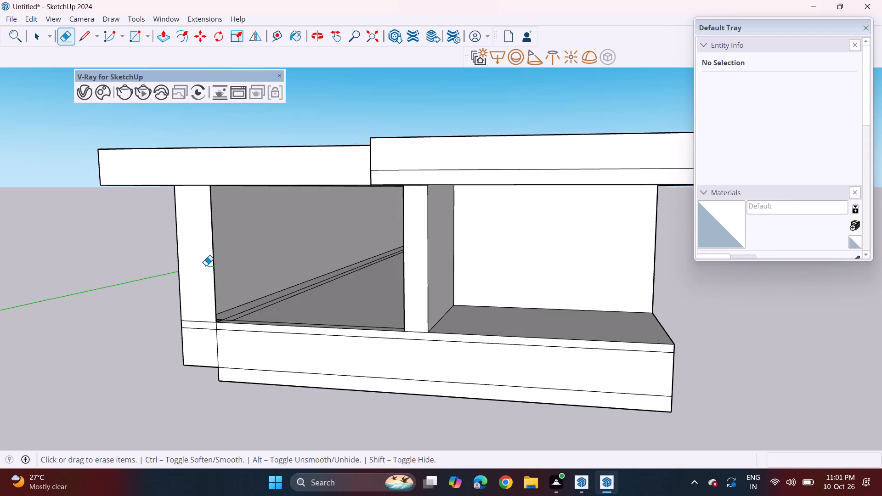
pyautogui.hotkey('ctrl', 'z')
# Erase the corner column's inner vertical edge and the vertical edge behind it, removing the faces attached to them.
pyautogui.click(213, 271)
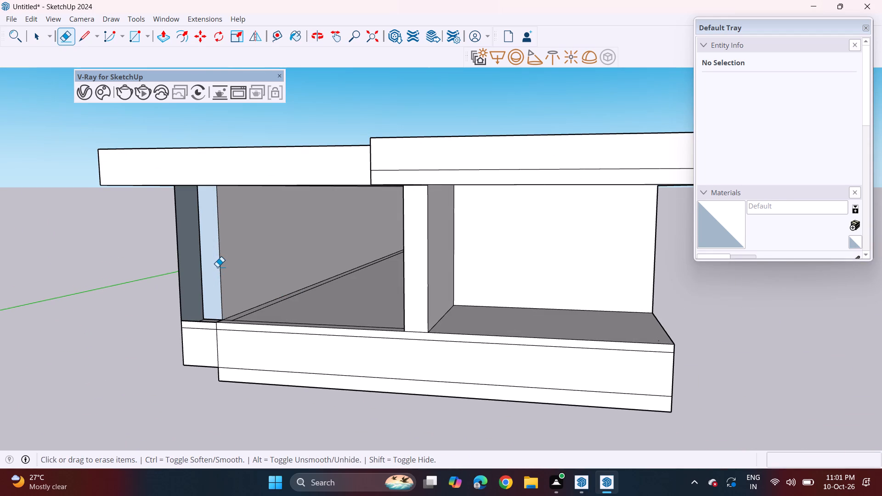
pyautogui.click(221, 268)
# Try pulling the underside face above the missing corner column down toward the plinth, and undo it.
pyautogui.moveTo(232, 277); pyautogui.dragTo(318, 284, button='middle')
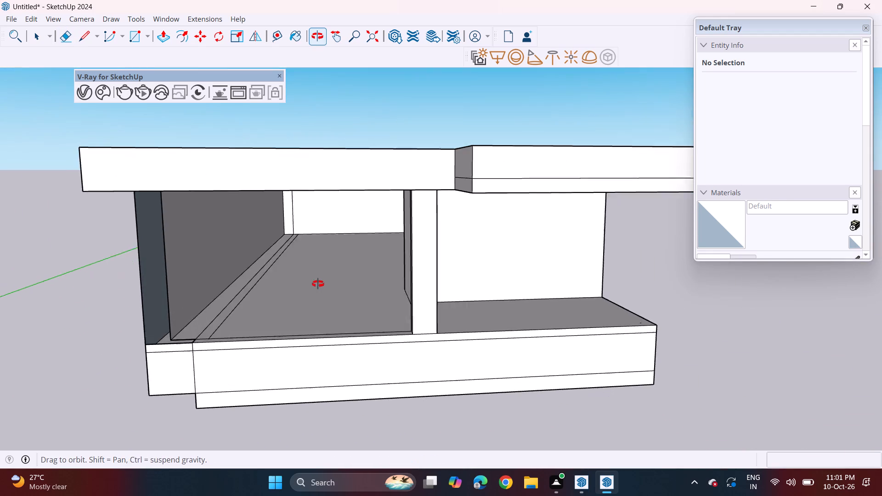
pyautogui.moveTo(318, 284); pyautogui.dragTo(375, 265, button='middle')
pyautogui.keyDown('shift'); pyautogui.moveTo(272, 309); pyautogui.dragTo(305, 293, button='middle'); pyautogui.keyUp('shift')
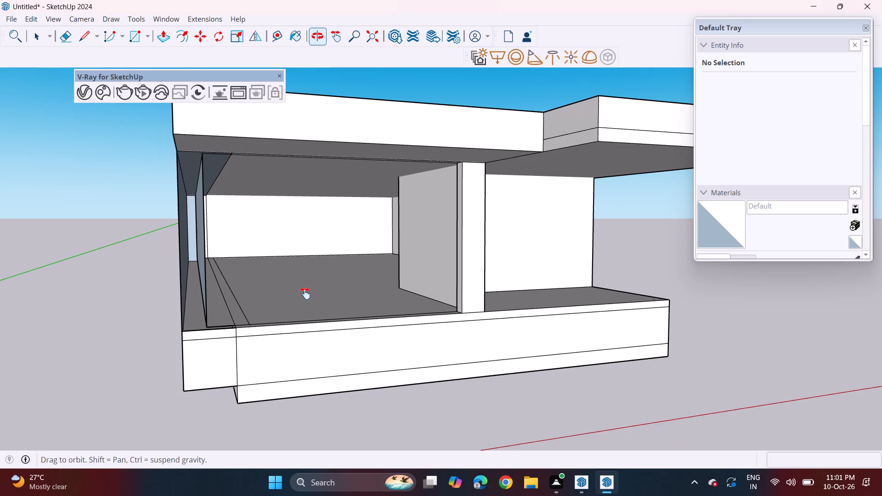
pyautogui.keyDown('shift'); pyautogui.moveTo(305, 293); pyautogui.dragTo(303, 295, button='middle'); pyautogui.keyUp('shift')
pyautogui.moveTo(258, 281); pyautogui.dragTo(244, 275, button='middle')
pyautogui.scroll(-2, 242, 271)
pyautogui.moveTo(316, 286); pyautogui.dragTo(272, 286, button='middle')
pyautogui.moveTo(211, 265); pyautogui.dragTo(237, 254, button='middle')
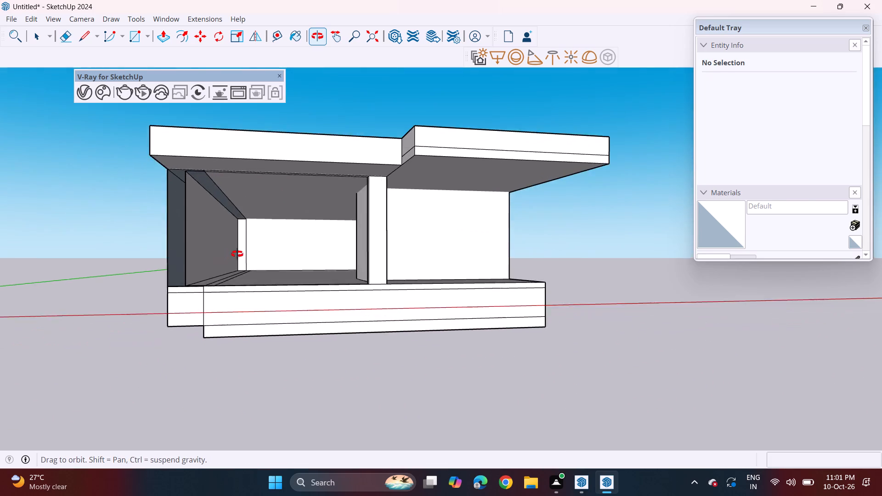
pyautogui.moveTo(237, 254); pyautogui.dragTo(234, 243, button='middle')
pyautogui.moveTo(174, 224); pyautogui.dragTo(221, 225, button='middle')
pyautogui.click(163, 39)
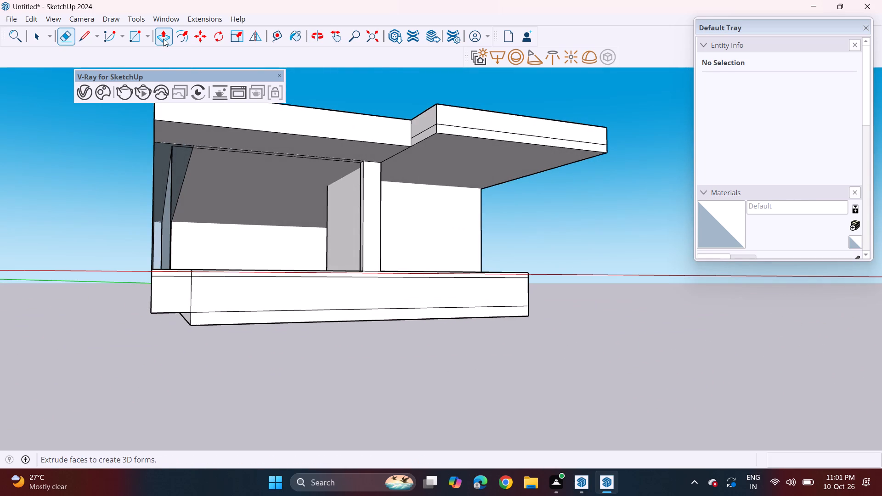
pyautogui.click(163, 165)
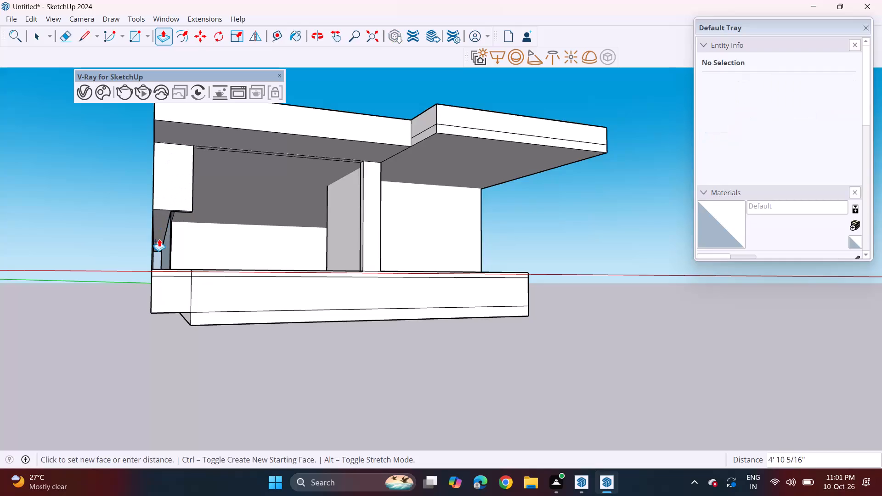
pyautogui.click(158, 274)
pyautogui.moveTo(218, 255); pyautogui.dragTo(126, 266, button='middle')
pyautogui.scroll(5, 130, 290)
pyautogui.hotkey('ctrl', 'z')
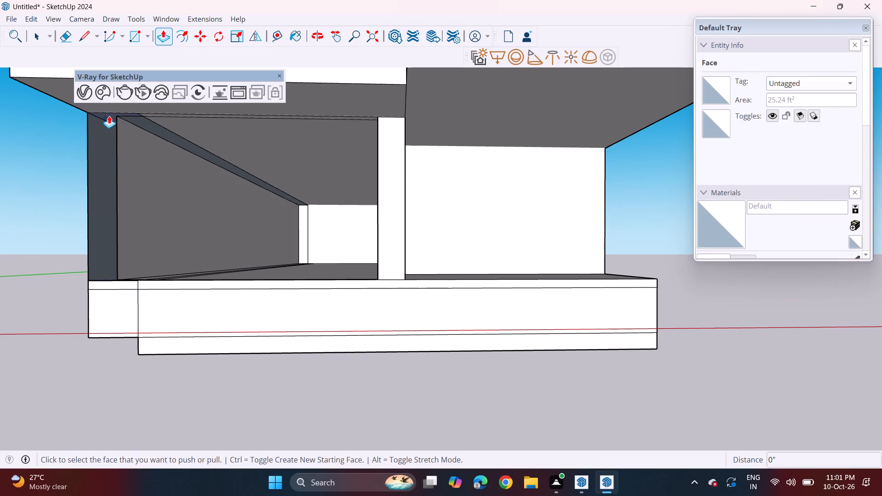
# Pull the underside face above the missing corner column down by 9' 4 1/2" to the plinth top.
pyautogui.click(109, 115)
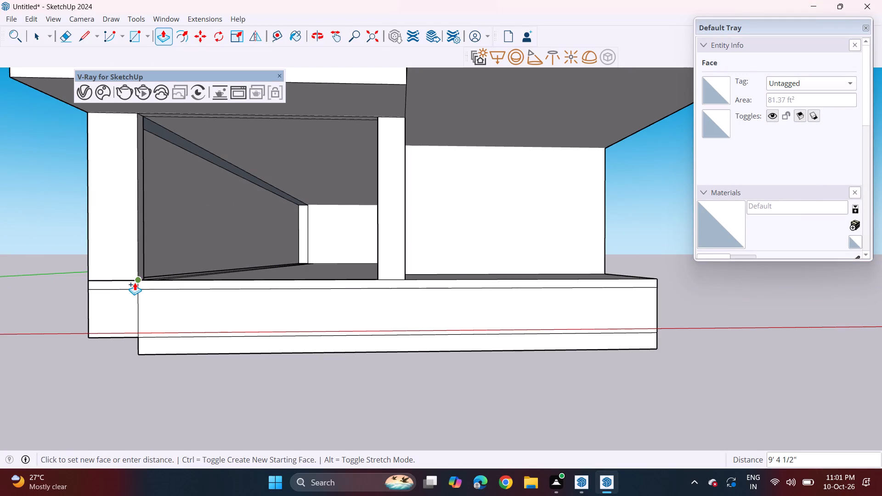
pyautogui.click(135, 282)
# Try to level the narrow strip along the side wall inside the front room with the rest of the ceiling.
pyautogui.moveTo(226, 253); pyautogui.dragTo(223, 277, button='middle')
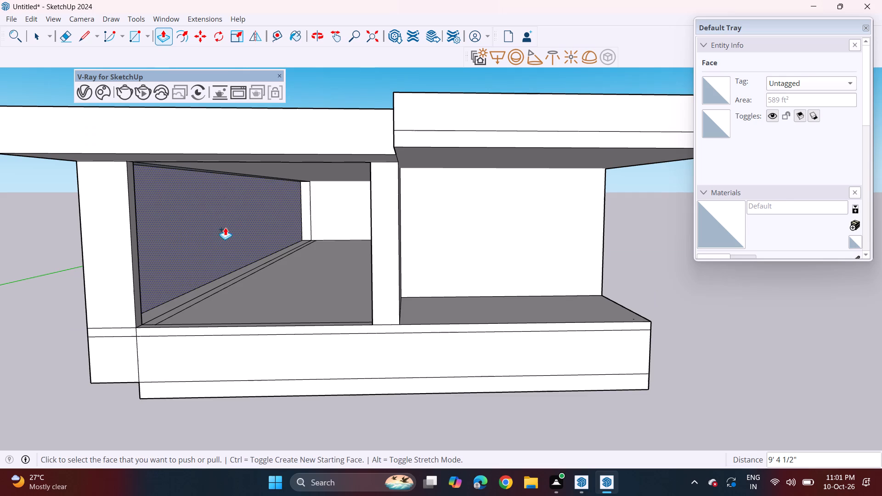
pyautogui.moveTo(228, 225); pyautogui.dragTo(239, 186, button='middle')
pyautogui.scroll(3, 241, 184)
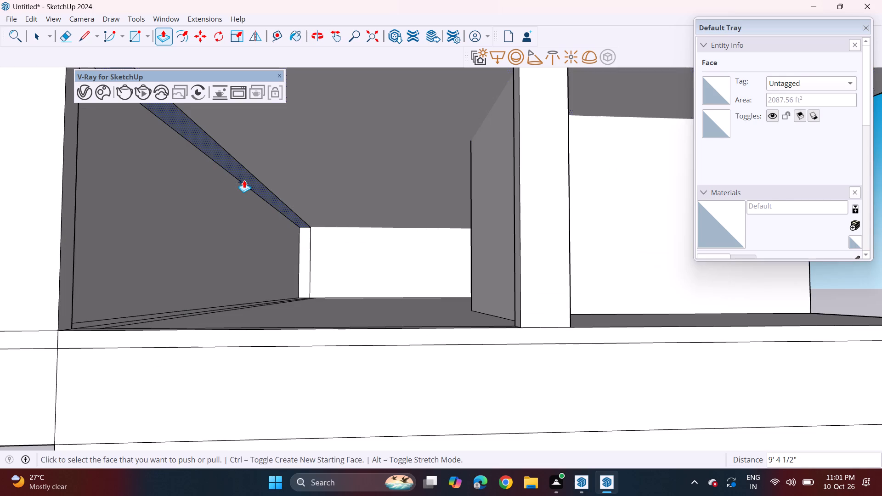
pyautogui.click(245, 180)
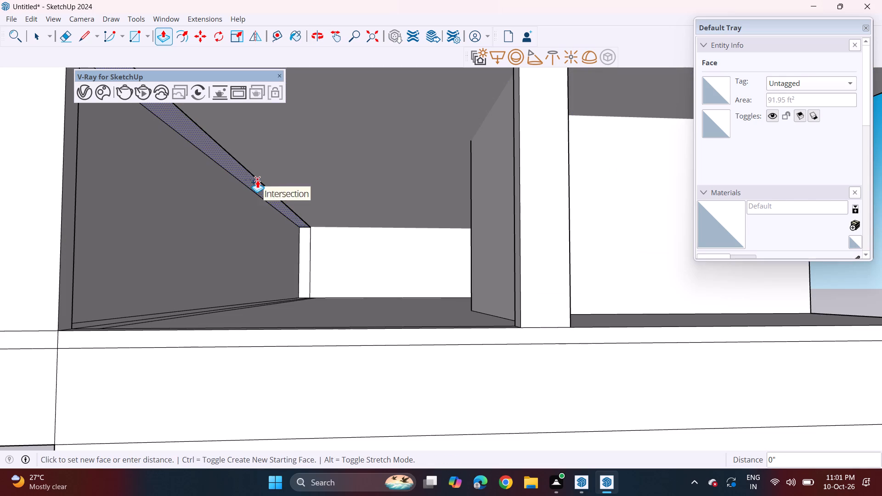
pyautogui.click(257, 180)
# Examine the whole building from the front and both sides, checking the corner column, side walls, plinth and roof slab.
pyautogui.scroll(-6, 288, 196)
pyautogui.moveTo(300, 209); pyautogui.dragTo(288, 266, button='middle')
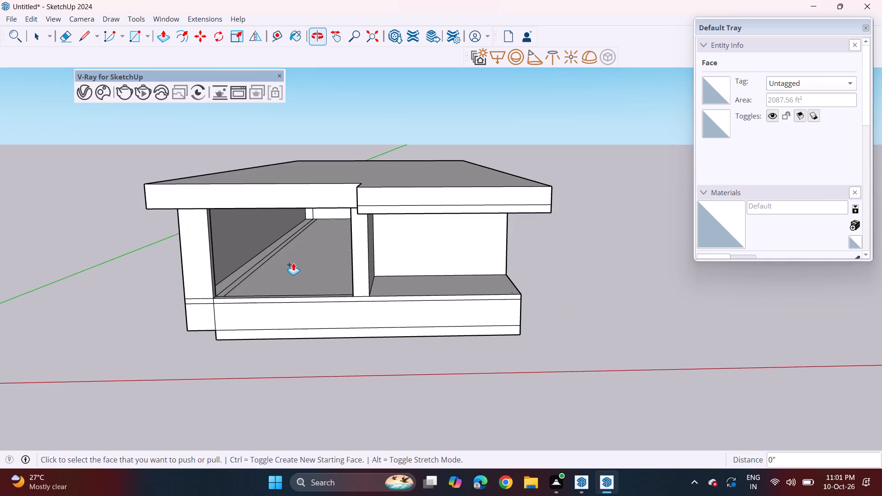
pyautogui.moveTo(293, 263); pyautogui.dragTo(263, 256, button='middle')
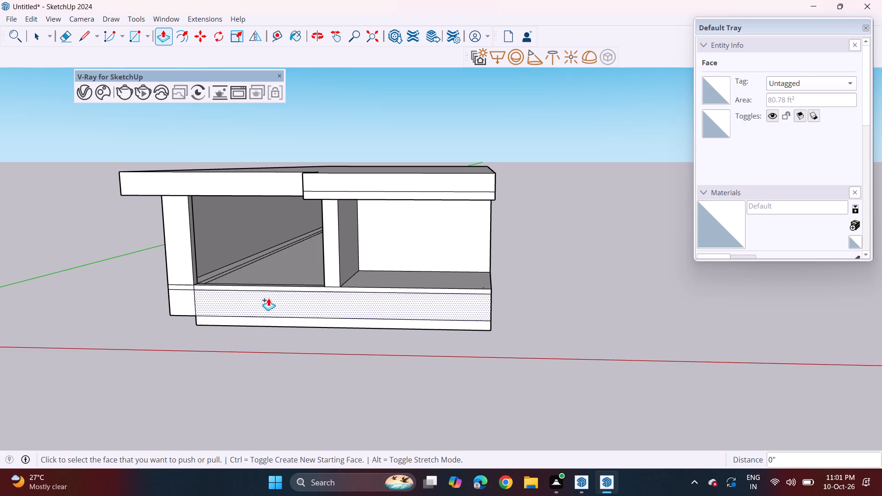
pyautogui.moveTo(268, 298); pyautogui.dragTo(409, 304, button='middle')
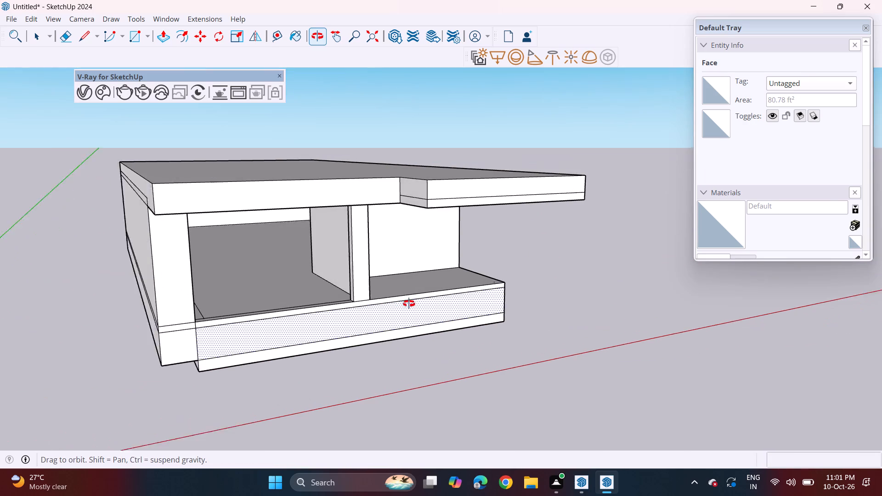
pyautogui.moveTo(409, 304); pyautogui.dragTo(422, 301, button='middle')
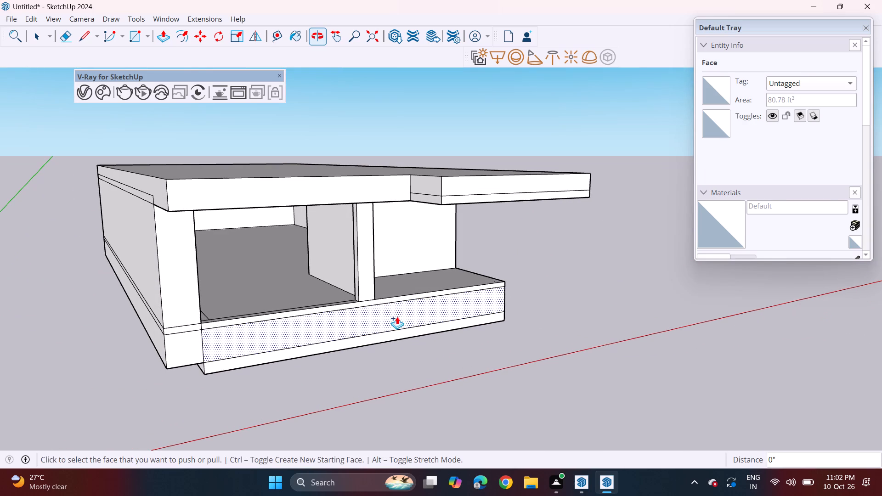
pyautogui.moveTo(341, 319); pyautogui.dragTo(320, 319, button='middle')
pyautogui.scroll(-2, 320, 318)
pyautogui.moveTo(335, 316); pyautogui.dragTo(175, 297, button='middle')
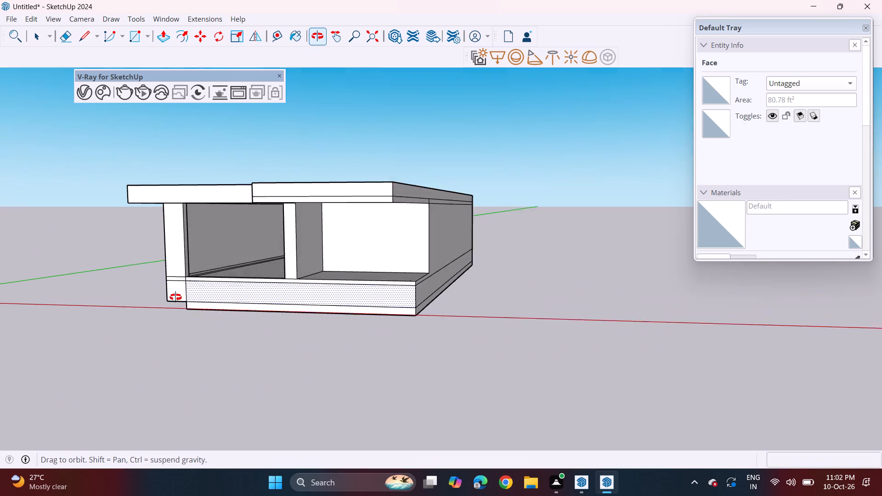
pyautogui.moveTo(175, 297); pyautogui.dragTo(162, 284, button='middle')
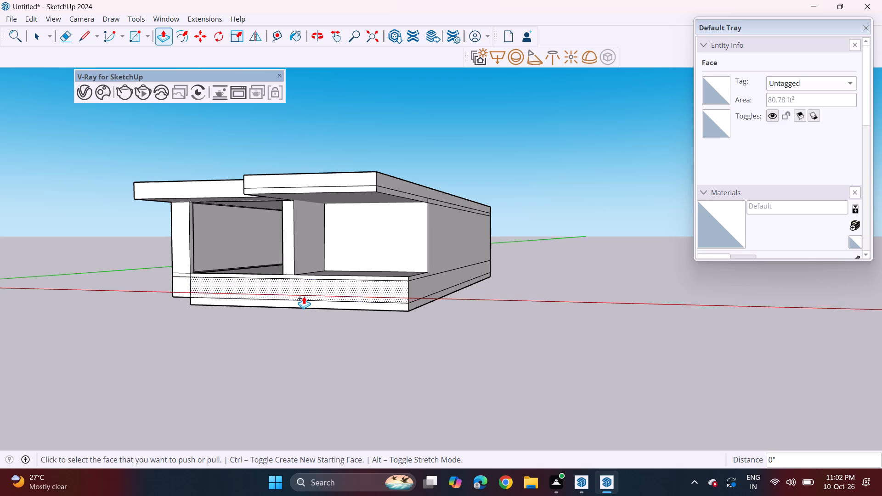
pyautogui.moveTo(204, 258); pyautogui.dragTo(260, 273, button='middle')
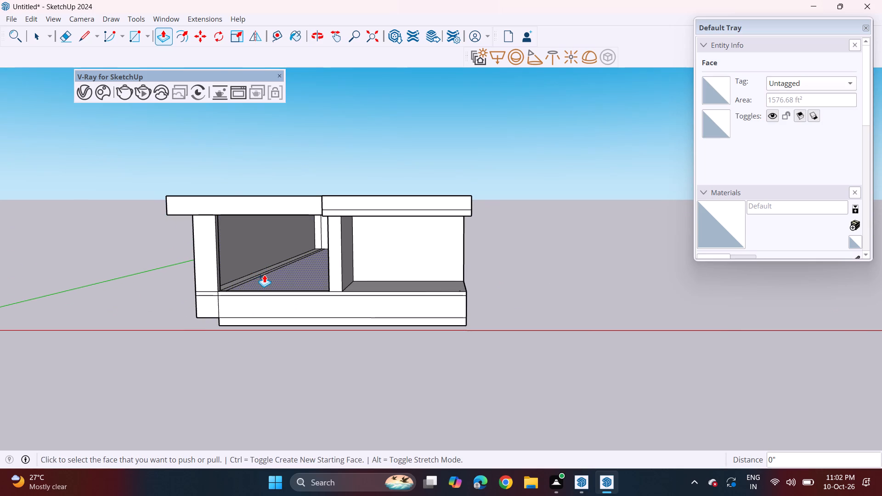
# Draw a narrow window rectangle about 2' 6" wide by 6' tall on the white back wall of the open front room.
pyautogui.click(136, 40)
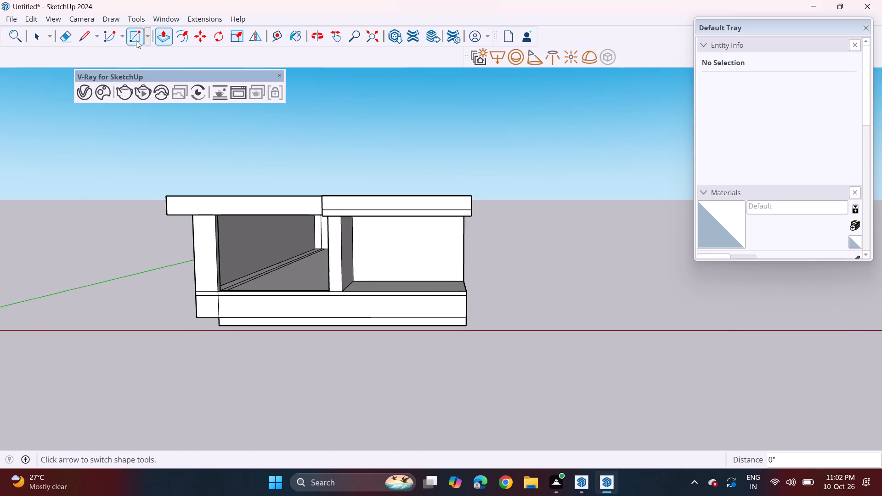
pyautogui.scroll(4, 481, 233)
pyautogui.moveTo(450, 248); pyautogui.dragTo(428, 224, button='middle')
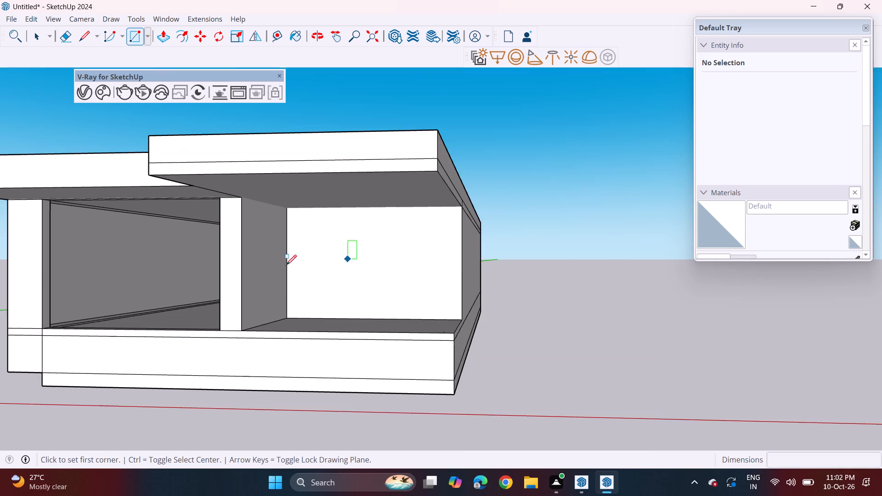
pyautogui.scroll(5, 298, 238)
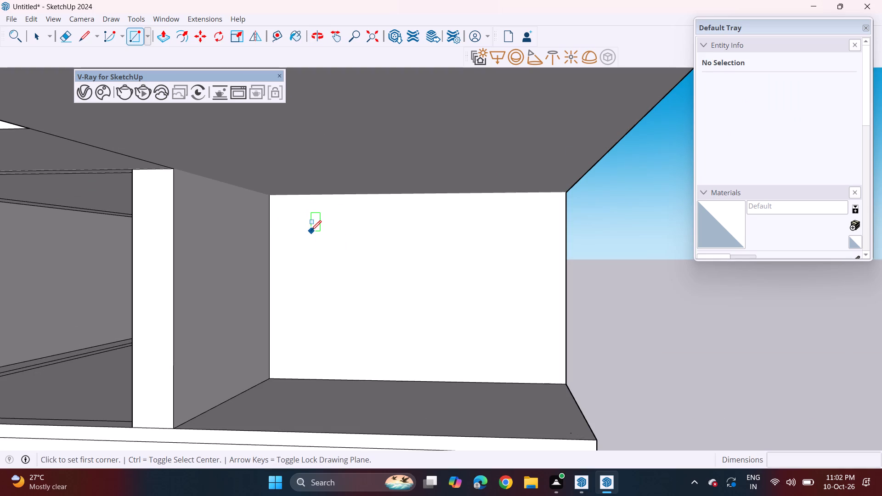
pyautogui.moveTo(319, 229); pyautogui.dragTo(321, 235)
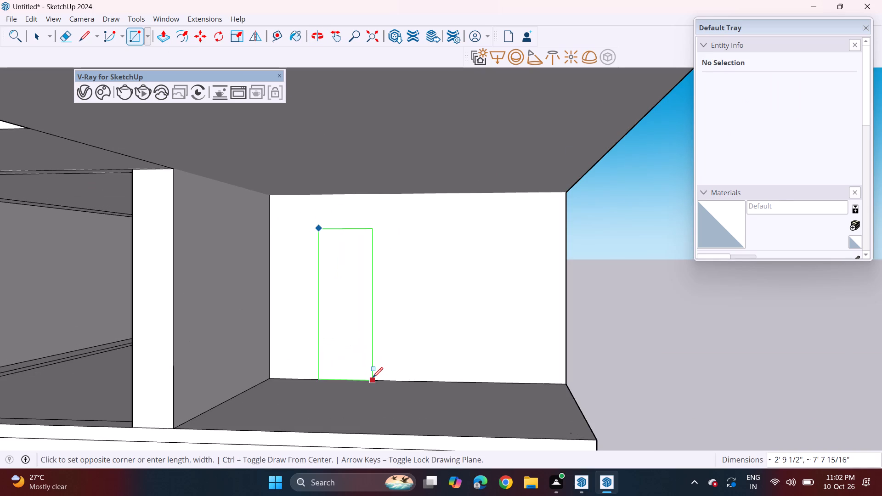
pyautogui.click(367, 348)
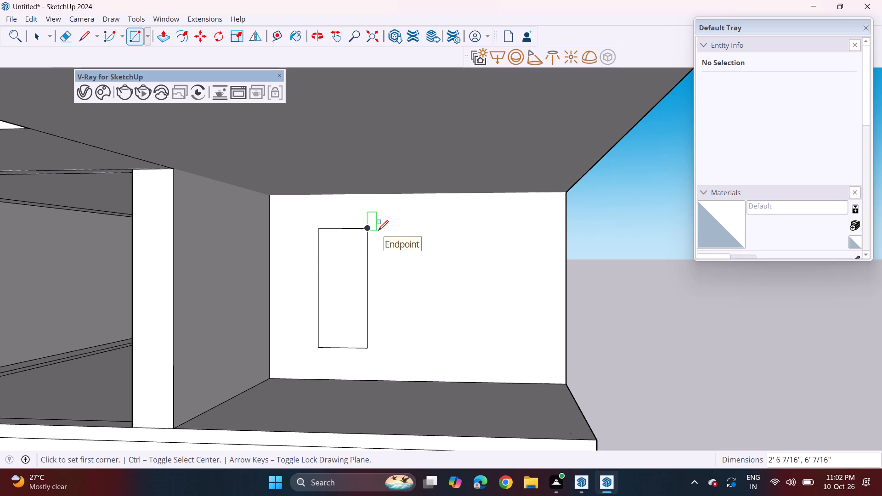
# Draw a door rectangle about 7' wide by 7' 8" tall beside the narrow window, reaching down to the floor.
pyautogui.click(376, 230)
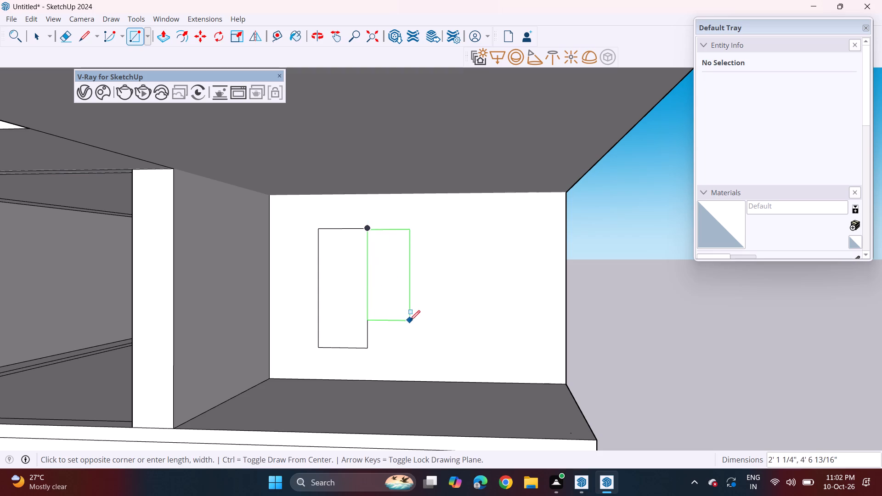
pyautogui.press('Escape')
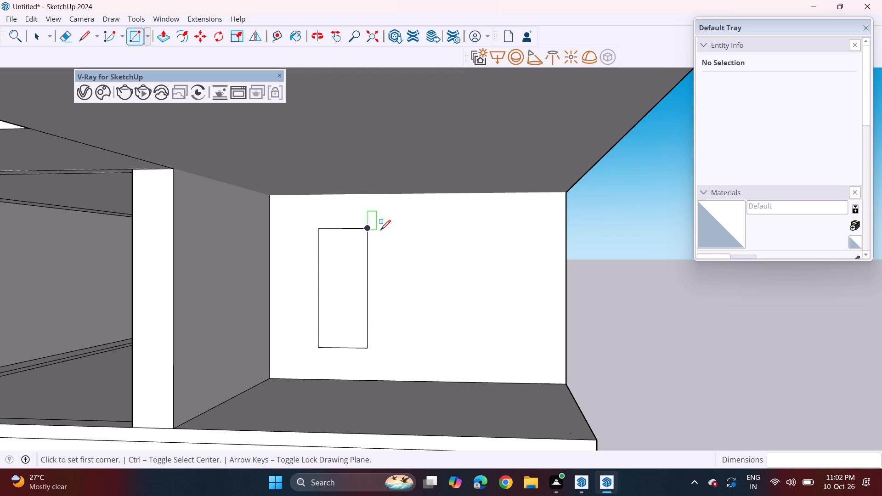
pyautogui.click(381, 229)
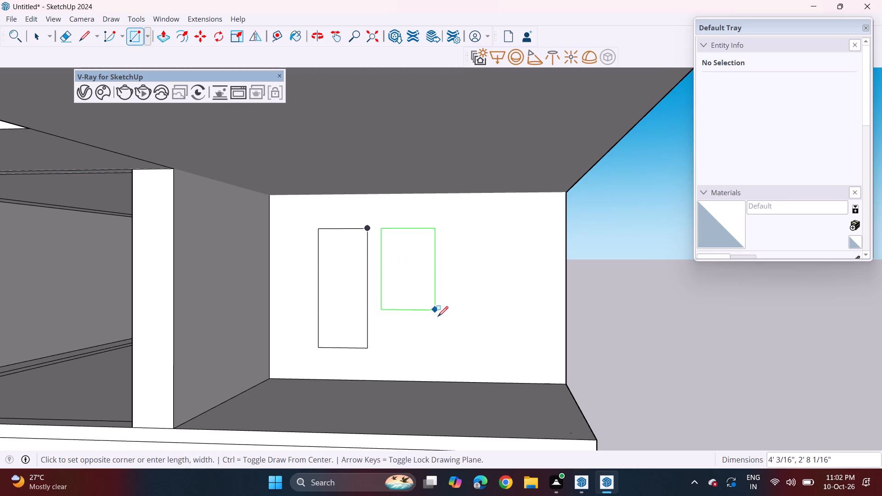
pyautogui.moveTo(498, 354); pyautogui.dragTo(479, 382, button='middle')
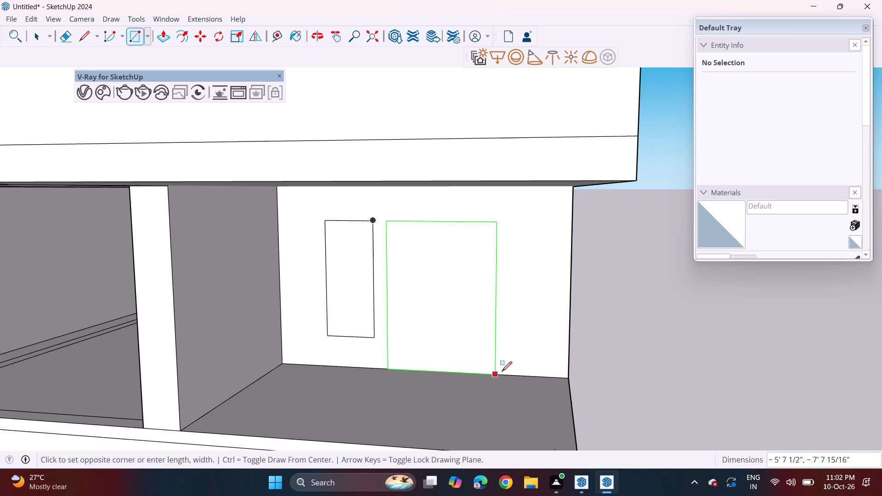
pyautogui.click(525, 375)
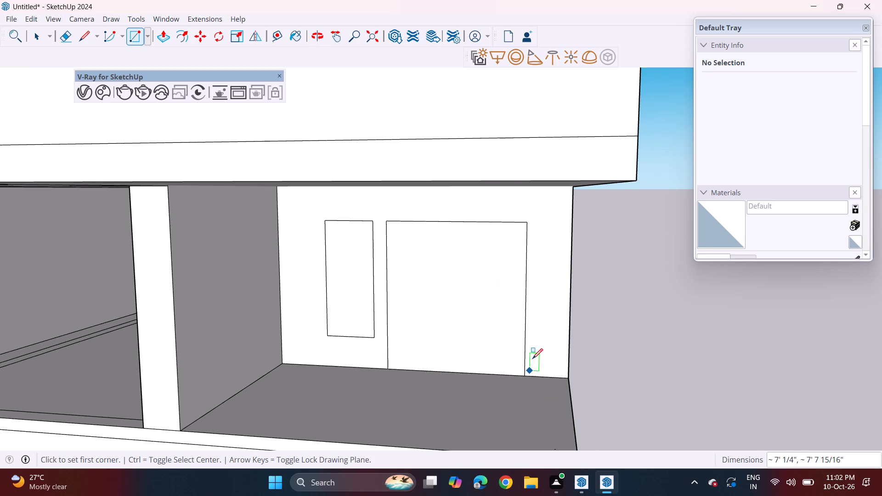
# Draw a window rectangle about 7' wide by 5' 11" tall on the long exterior side wall near the open front room.
pyautogui.moveTo(590, 305); pyautogui.dragTo(575, 290, button='middle')
pyautogui.scroll(-7, 559, 278)
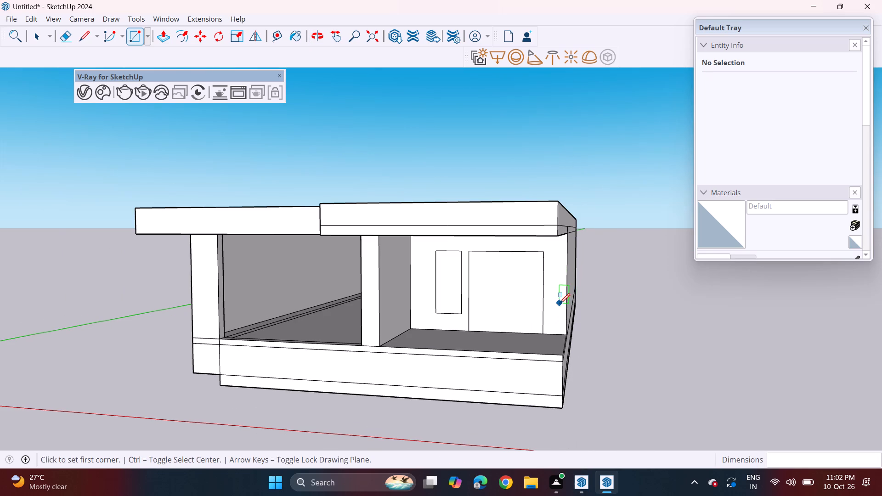
pyautogui.keyDown('shift'); pyautogui.moveTo(557, 293); pyautogui.dragTo(447, 291, button='middle'); pyautogui.keyUp('shift')
pyautogui.moveTo(455, 307); pyautogui.dragTo(451, 307, button='middle')
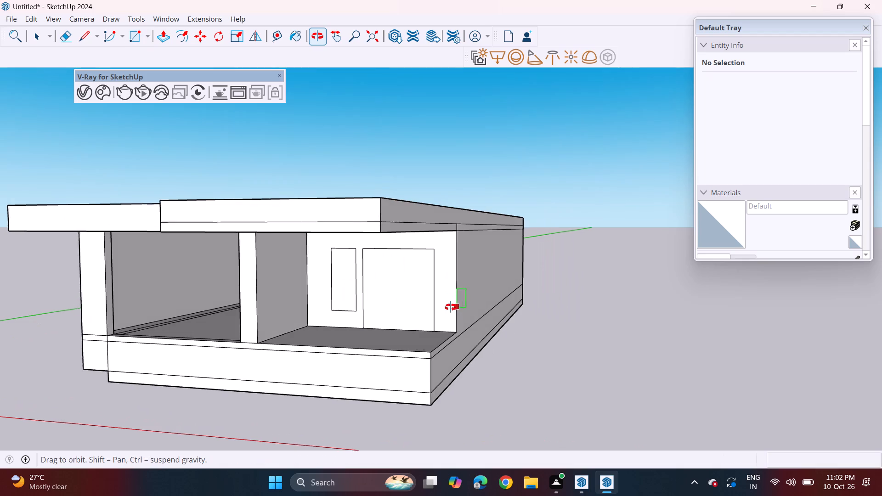
pyautogui.moveTo(451, 307); pyautogui.dragTo(337, 308, button='middle')
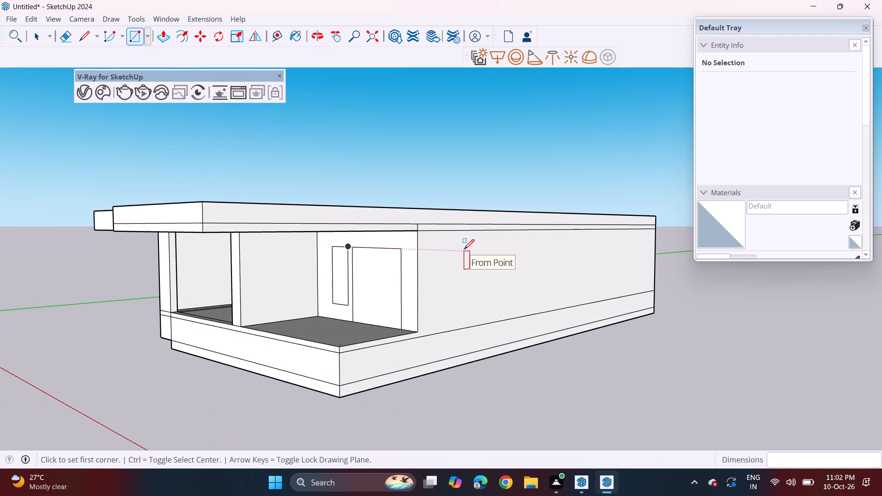
pyautogui.click(464, 249)
pyautogui.moveTo(527, 289); pyautogui.dragTo(393, 294, button='middle')
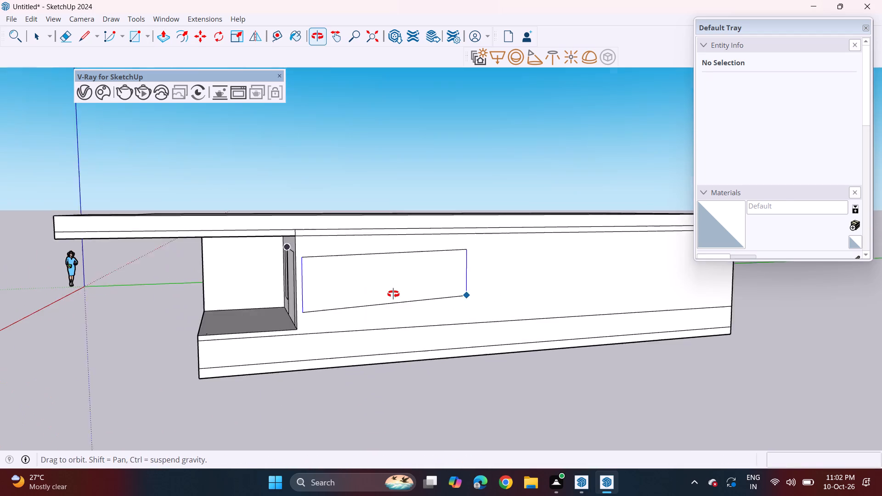
pyautogui.moveTo(393, 294); pyautogui.dragTo(372, 292, button='middle')
pyautogui.press('Escape')
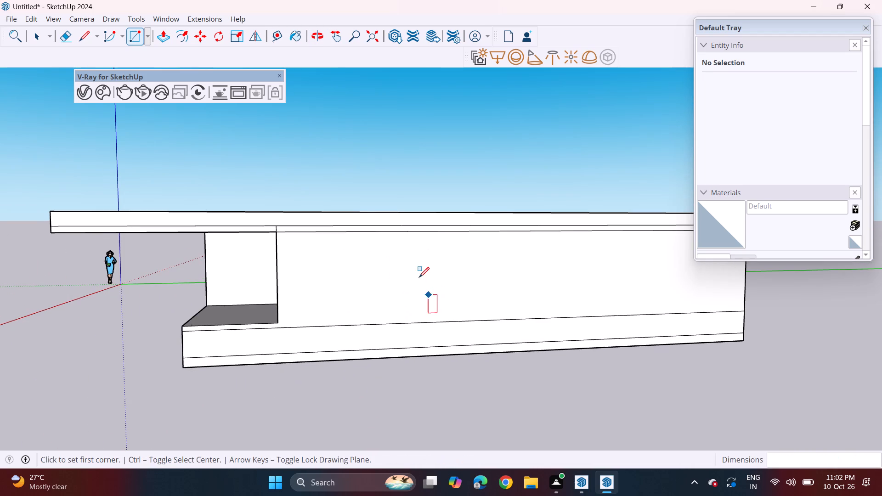
pyautogui.click(356, 251)
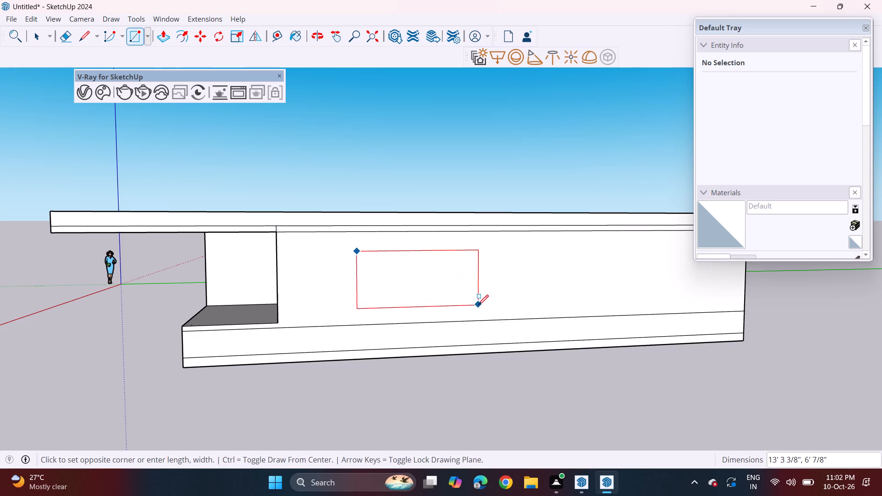
pyautogui.click(423, 305)
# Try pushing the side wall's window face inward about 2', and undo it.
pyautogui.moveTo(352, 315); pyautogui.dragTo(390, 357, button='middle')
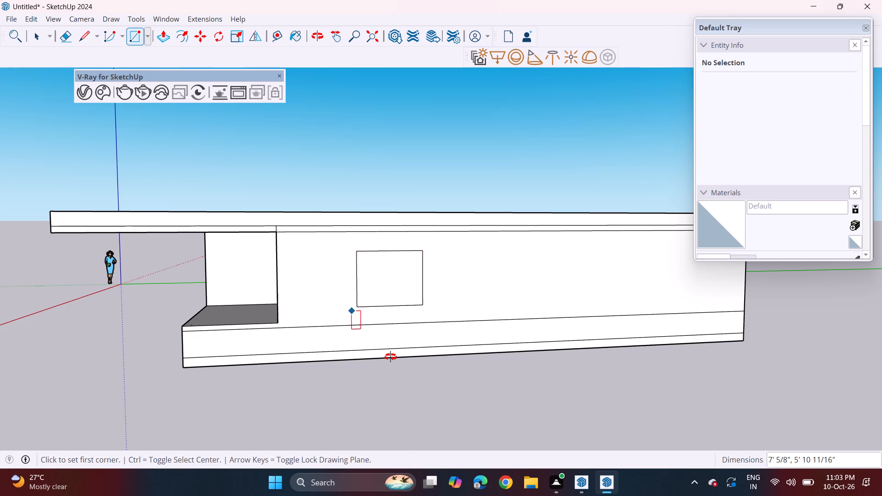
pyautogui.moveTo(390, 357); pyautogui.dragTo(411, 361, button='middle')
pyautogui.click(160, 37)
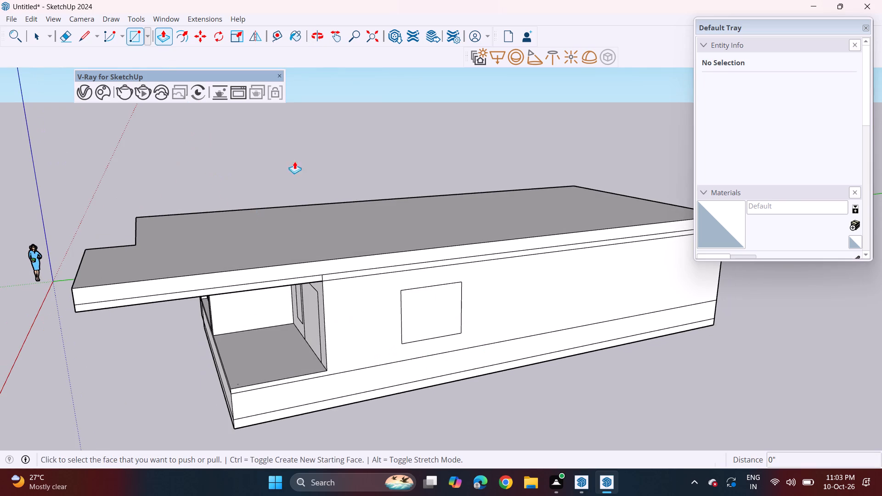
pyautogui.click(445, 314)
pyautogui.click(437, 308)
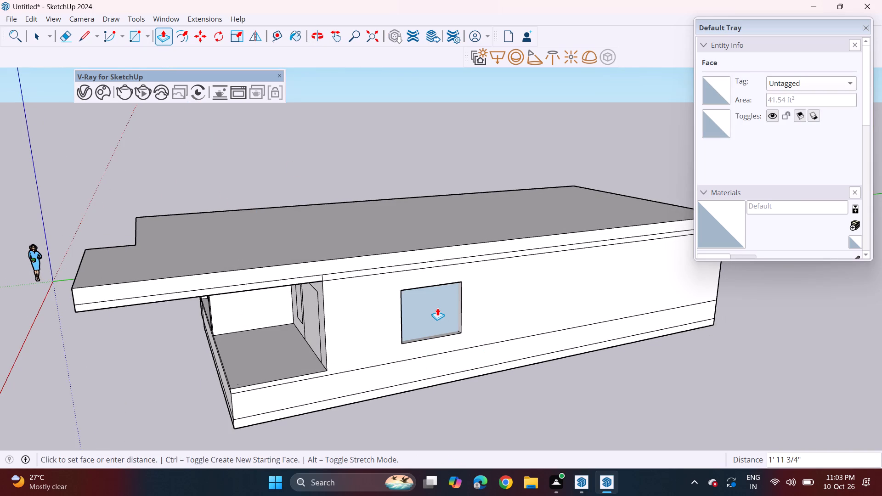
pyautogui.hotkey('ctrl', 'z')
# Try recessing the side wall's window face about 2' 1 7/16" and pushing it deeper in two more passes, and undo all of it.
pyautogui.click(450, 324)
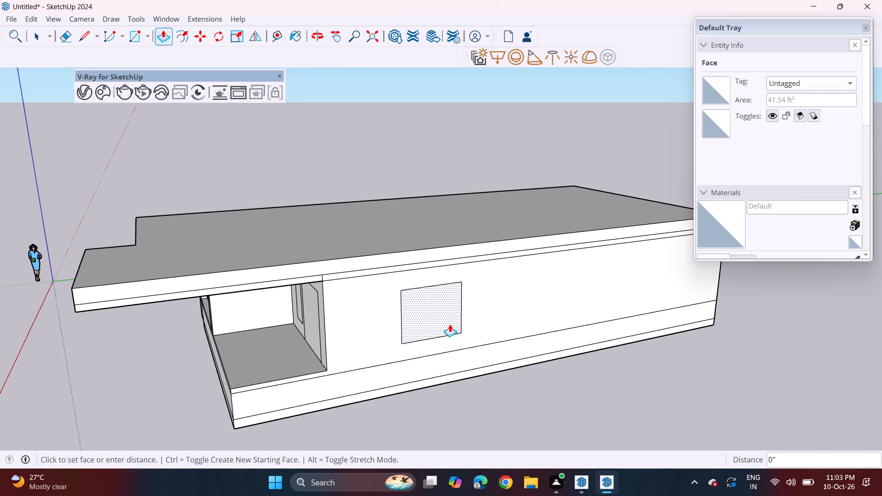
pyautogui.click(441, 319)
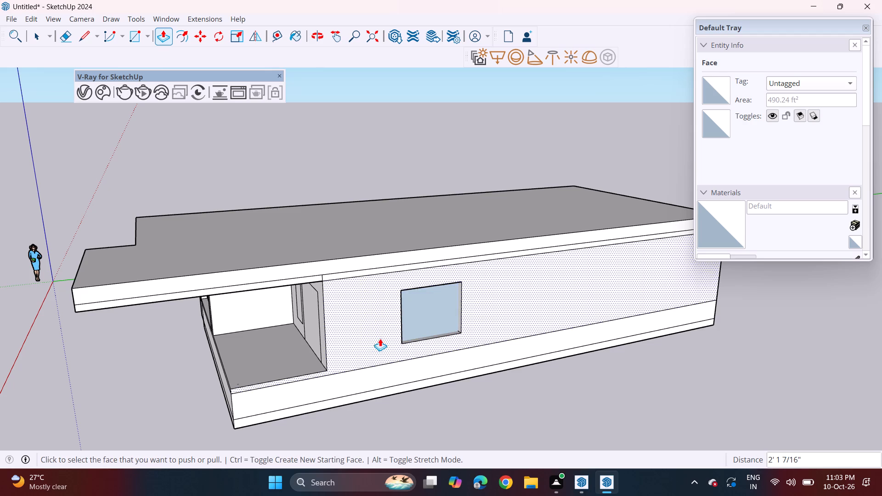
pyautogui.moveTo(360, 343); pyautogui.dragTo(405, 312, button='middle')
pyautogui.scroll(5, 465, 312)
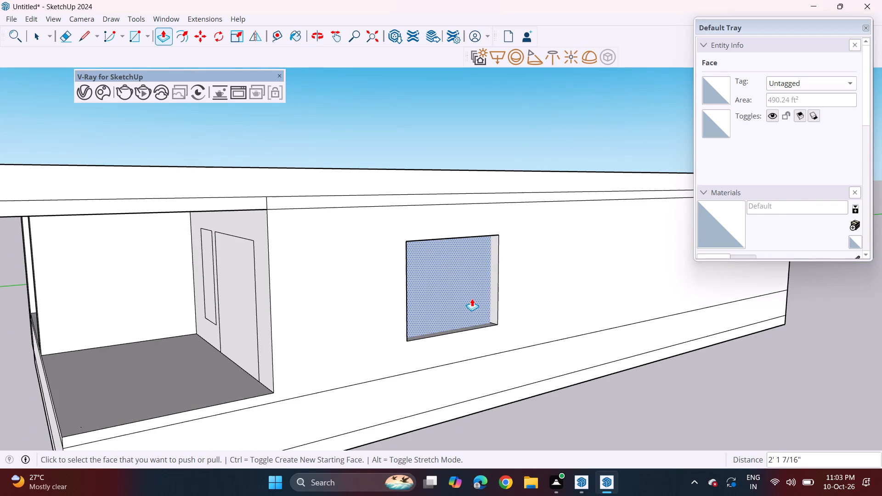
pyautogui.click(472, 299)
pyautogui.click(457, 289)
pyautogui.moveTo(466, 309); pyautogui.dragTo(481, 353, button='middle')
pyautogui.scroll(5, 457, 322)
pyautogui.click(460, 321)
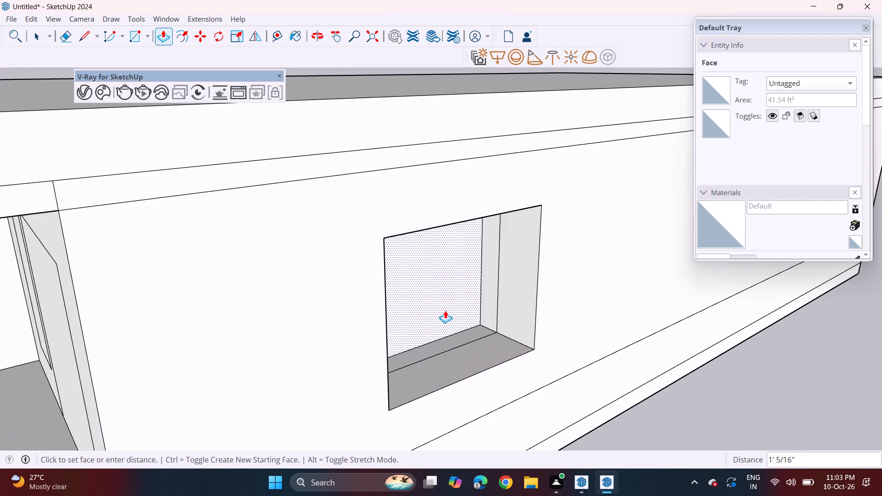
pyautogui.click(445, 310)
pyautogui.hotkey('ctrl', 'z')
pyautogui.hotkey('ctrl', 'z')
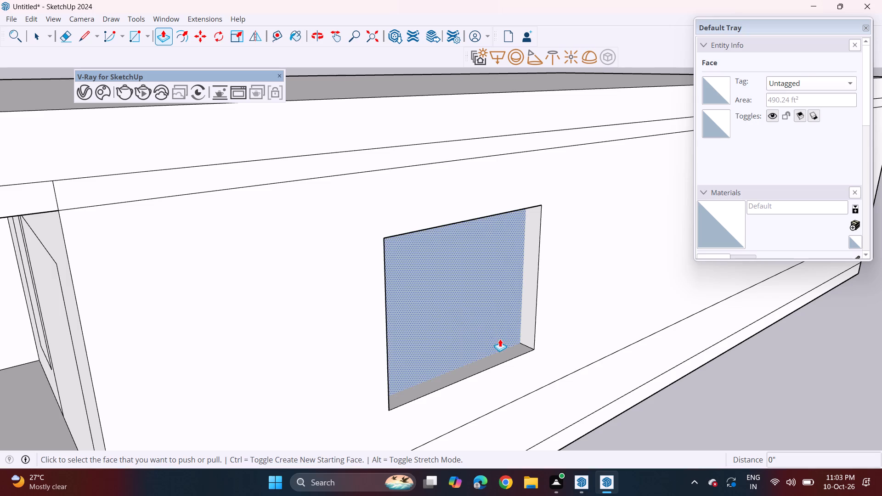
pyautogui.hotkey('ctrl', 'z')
# Push the side wall's window face inward about 2' 1 11/16" to form a recess.
pyautogui.click(509, 338)
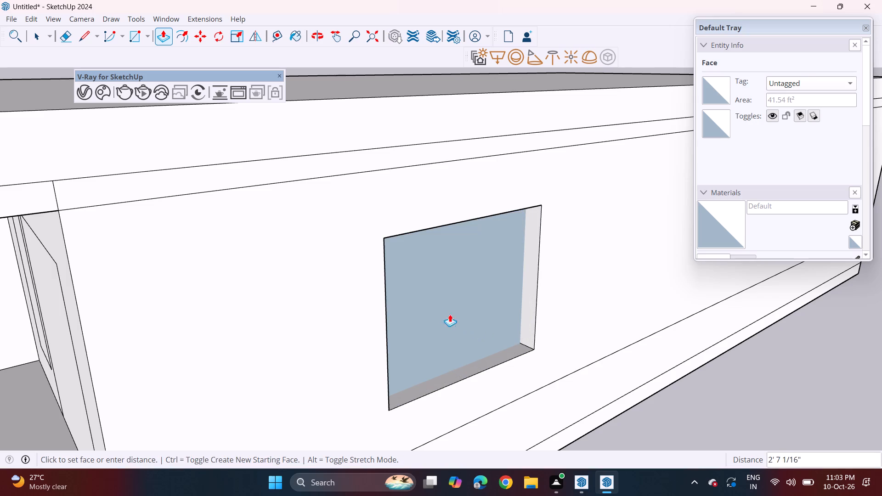
pyautogui.moveTo(443, 315); pyautogui.dragTo(530, 285, button='middle')
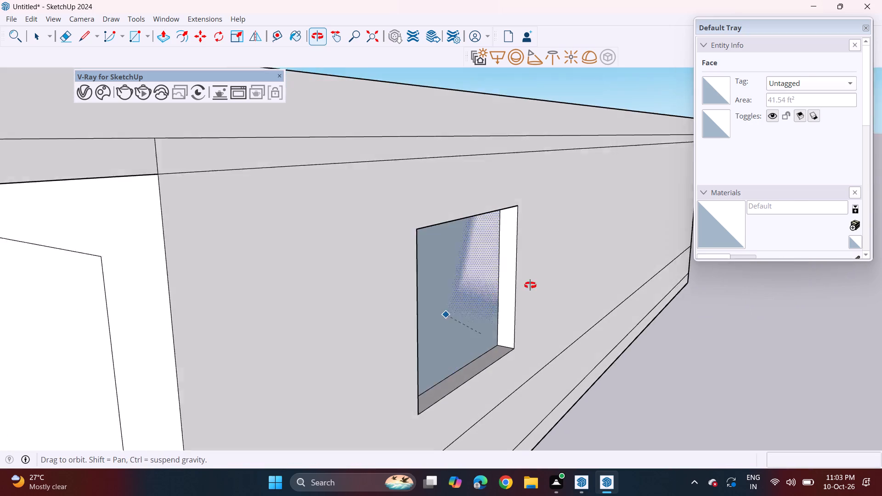
pyautogui.moveTo(530, 285); pyautogui.dragTo(523, 286, button='middle')
pyautogui.click(119, 353)
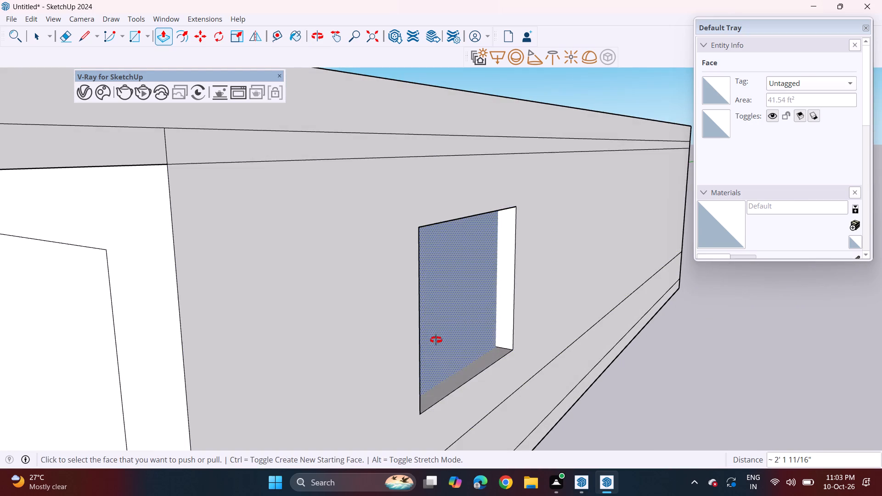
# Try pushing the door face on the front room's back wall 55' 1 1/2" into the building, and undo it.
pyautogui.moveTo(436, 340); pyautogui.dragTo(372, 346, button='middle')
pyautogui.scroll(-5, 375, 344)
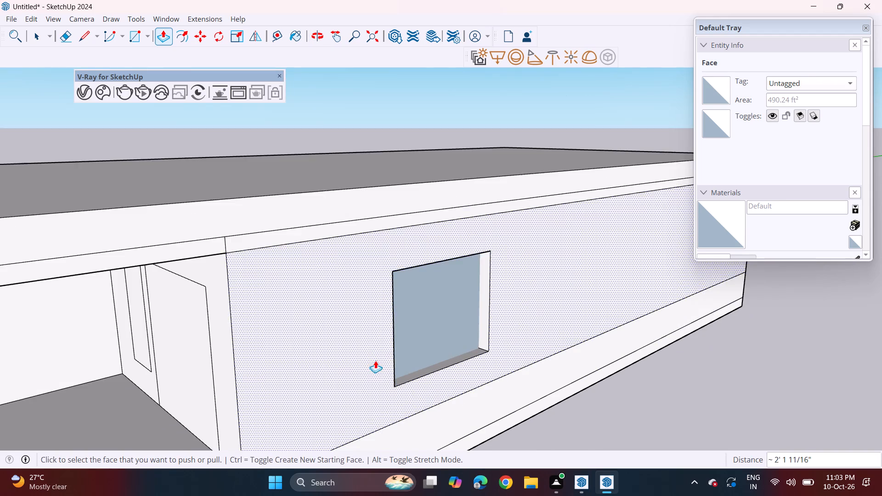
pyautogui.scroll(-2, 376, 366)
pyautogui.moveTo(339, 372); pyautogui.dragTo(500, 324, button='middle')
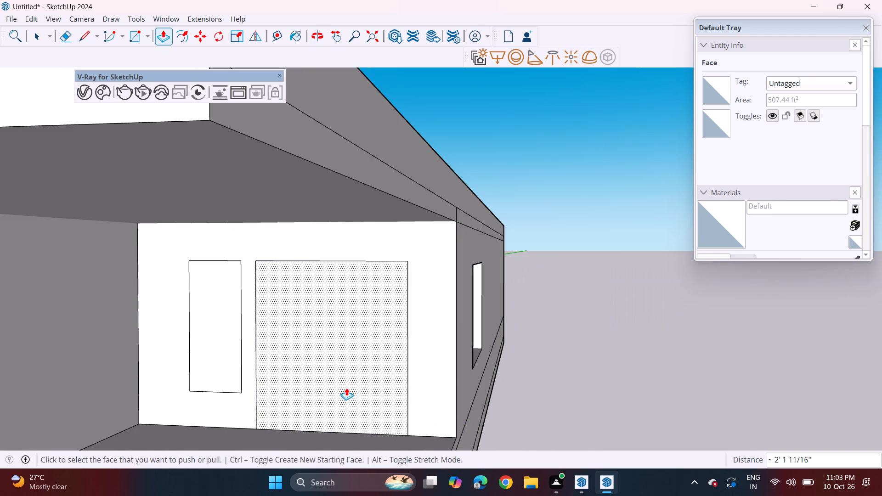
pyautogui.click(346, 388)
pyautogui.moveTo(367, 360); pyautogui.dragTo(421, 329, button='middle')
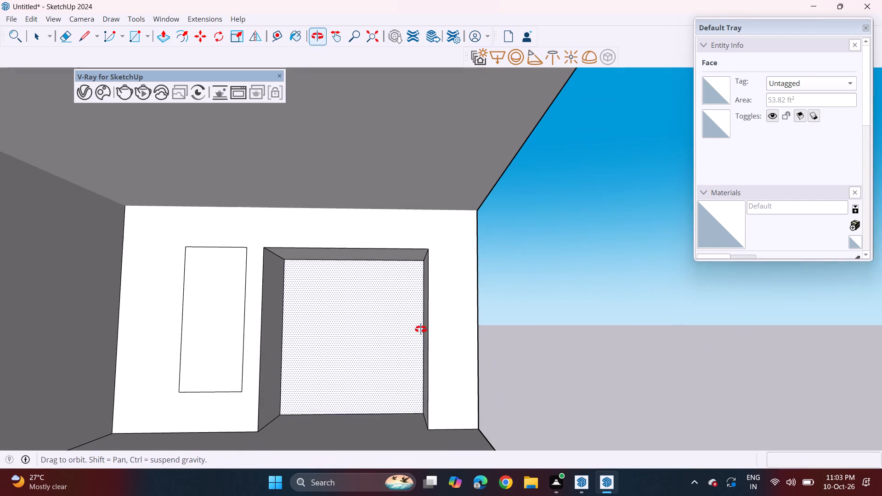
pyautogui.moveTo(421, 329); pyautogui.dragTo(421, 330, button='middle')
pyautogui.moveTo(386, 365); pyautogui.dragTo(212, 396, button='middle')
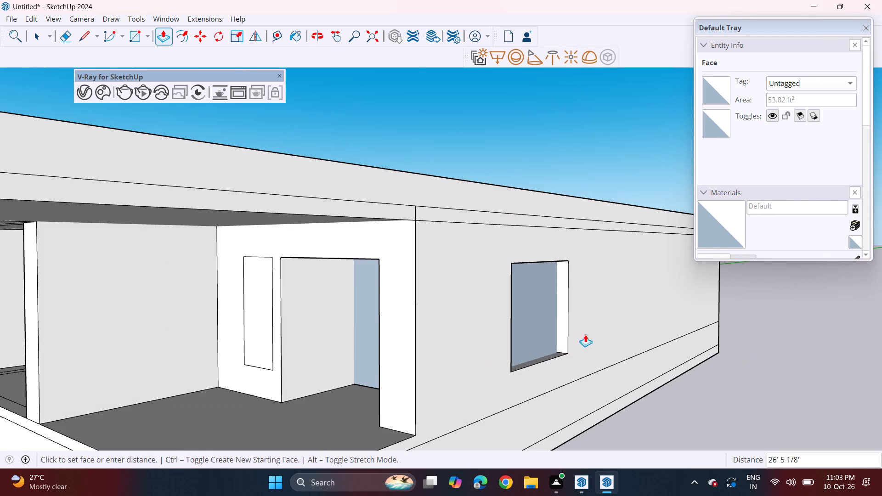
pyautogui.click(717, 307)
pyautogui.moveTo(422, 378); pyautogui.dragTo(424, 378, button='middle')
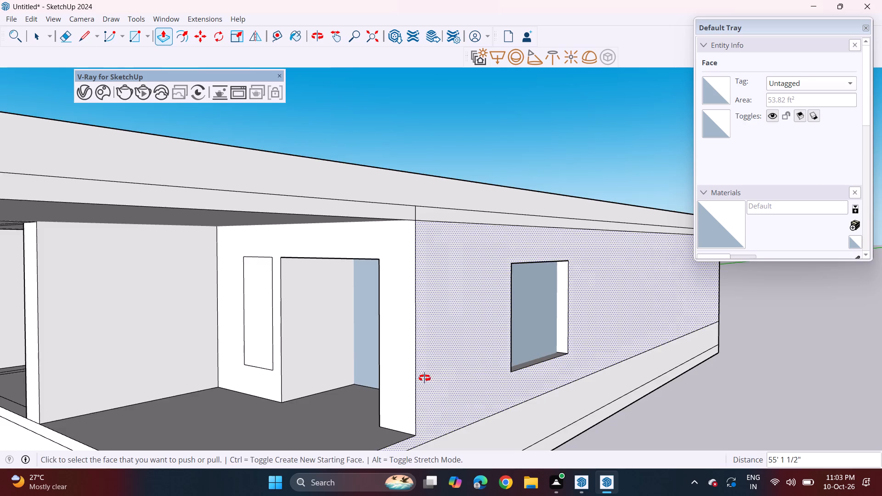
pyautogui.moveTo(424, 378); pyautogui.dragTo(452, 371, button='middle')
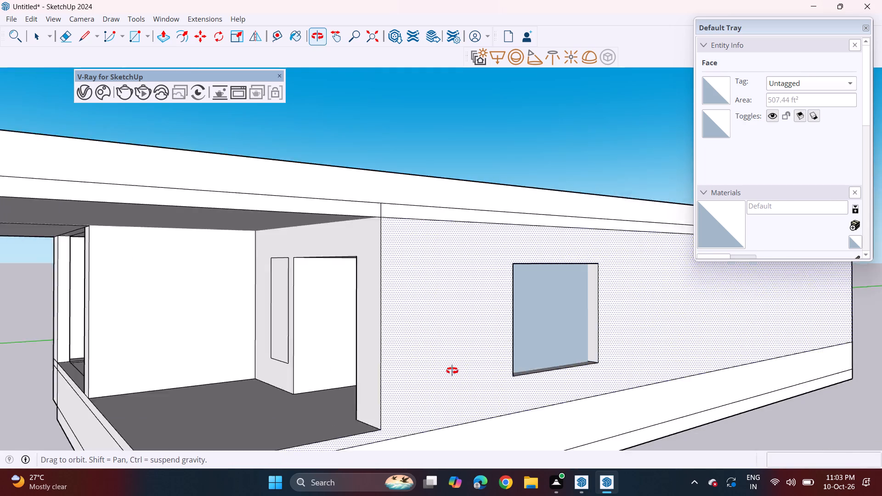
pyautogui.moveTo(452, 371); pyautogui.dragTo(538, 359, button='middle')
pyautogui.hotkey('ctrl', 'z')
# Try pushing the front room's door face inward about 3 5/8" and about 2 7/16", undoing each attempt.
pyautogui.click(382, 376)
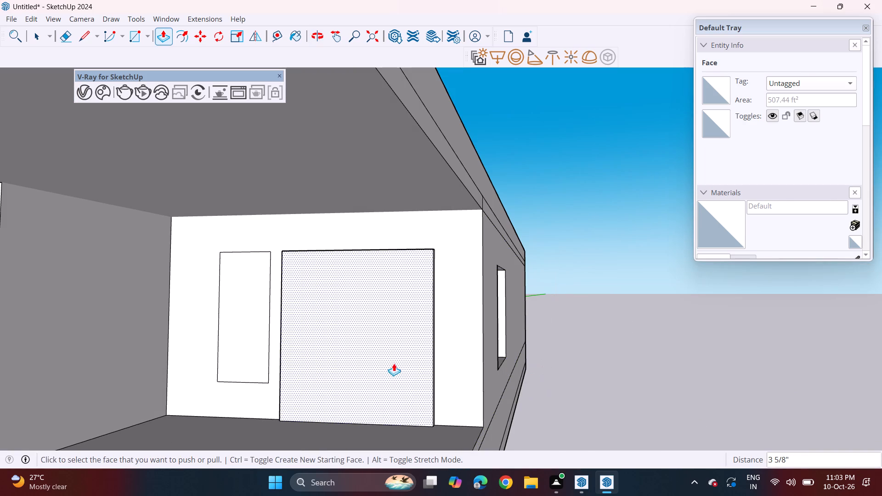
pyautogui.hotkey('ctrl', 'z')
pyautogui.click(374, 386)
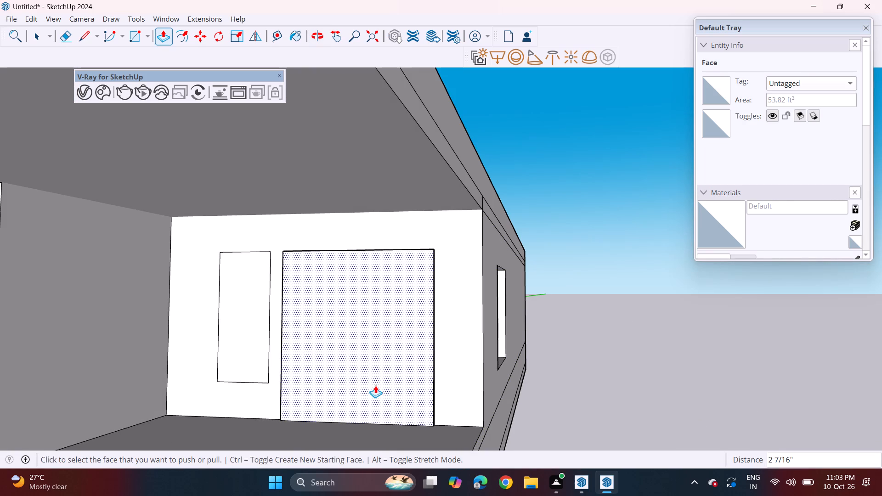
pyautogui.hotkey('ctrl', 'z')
# Push the door face on the front room's back wall inward about 4' 10 1/2" to form a recess.
pyautogui.click(370, 394)
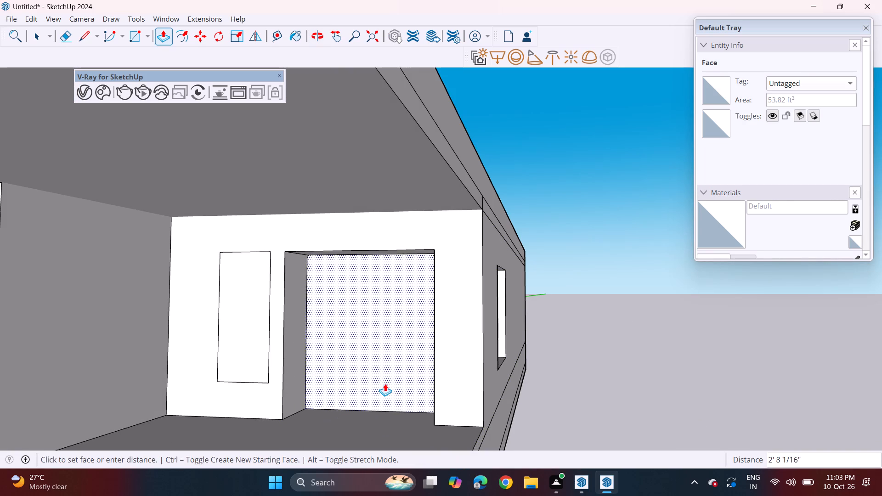
pyautogui.click(395, 377)
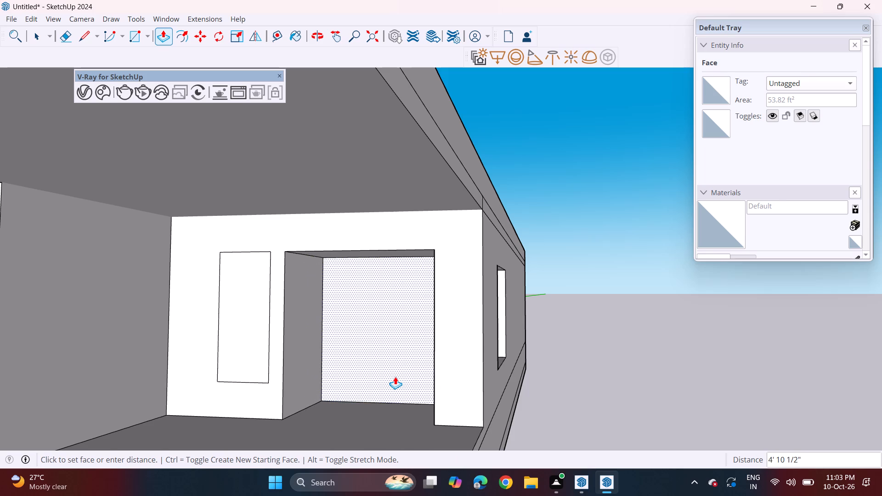
# Push the narrow window face beside the door inward about 9' 1 11/16".
pyautogui.click(253, 365)
pyautogui.click(324, 346)
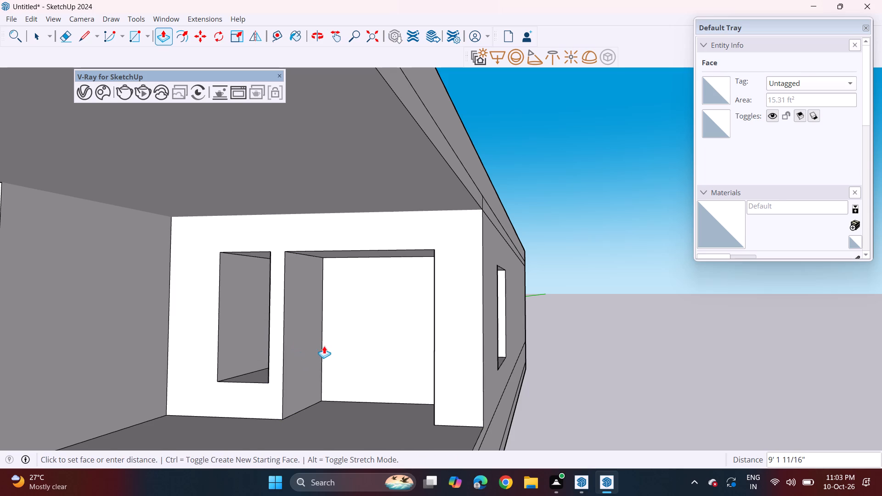
# Examine the recessed door and window openings from the front and side of the building.
pyautogui.moveTo(236, 368); pyautogui.dragTo(319, 387, button='middle')
pyautogui.scroll(-3, 309, 373)
pyautogui.moveTo(315, 396); pyautogui.dragTo(289, 360, button='middle')
pyautogui.scroll(-4, 290, 357)
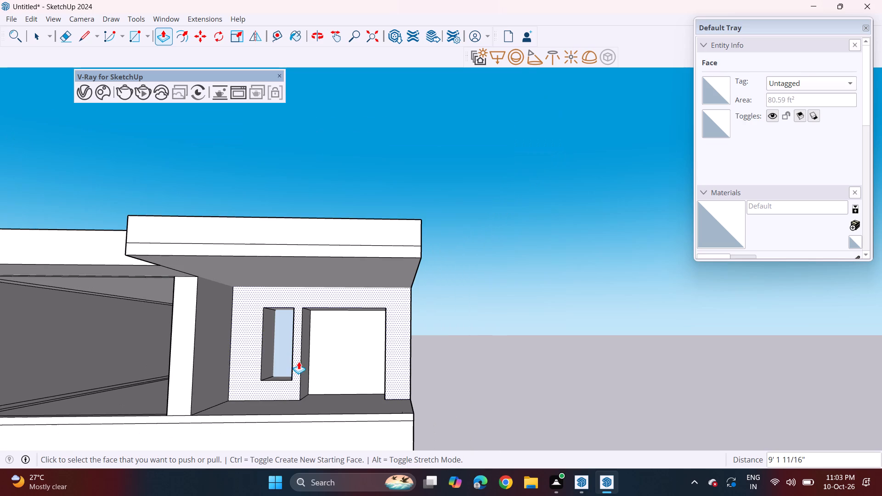
pyautogui.moveTo(440, 356); pyautogui.dragTo(298, 346, button='middle')
pyautogui.keyDown('shift'); pyautogui.moveTo(295, 344); pyautogui.dragTo(381, 342, button='middle'); pyautogui.keyUp('shift')
pyautogui.scroll(-2, 381, 339)
pyautogui.moveTo(351, 354); pyautogui.dragTo(424, 355, button='middle')
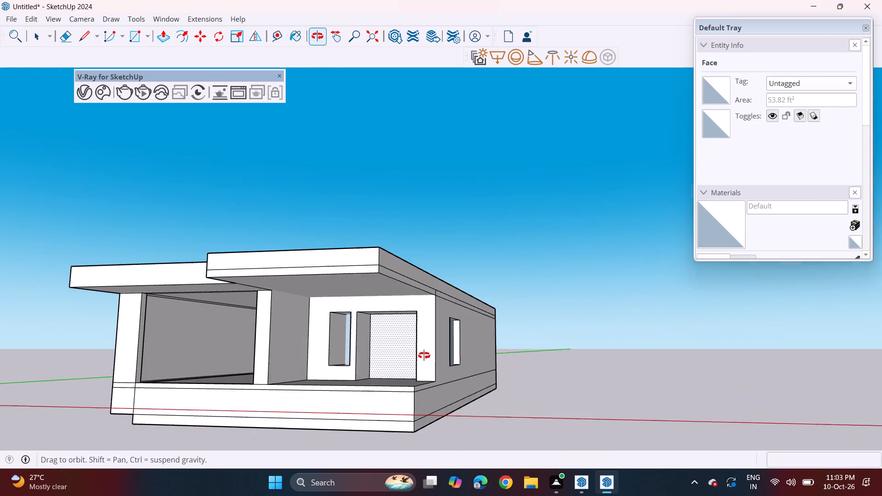
pyautogui.moveTo(424, 355); pyautogui.dragTo(393, 342, button='middle')
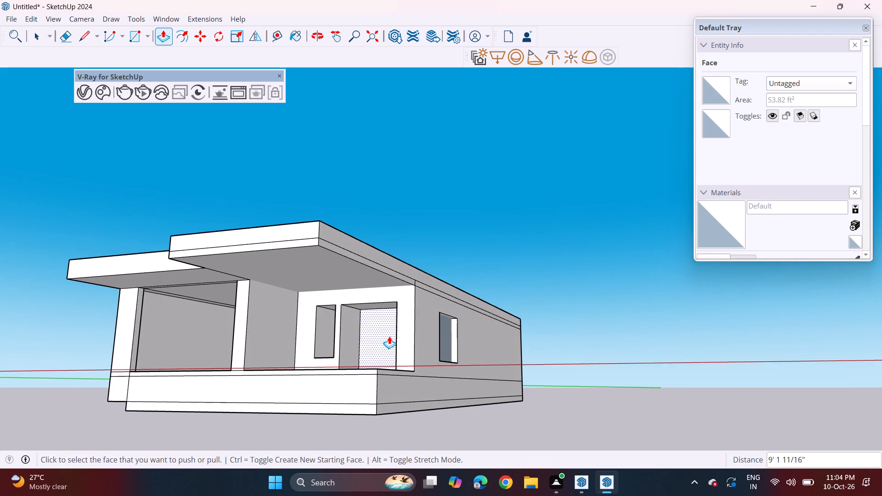
pyautogui.scroll(-1, 383, 343)
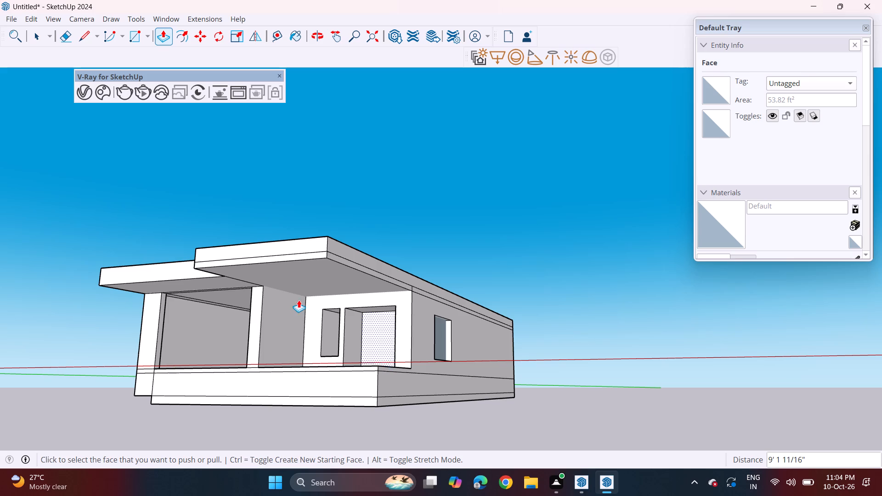
# Erase the extra edge lines along the foot of the open front bay's inner side wall.
pyautogui.moveTo(178, 383); pyautogui.dragTo(190, 439, button='middle')
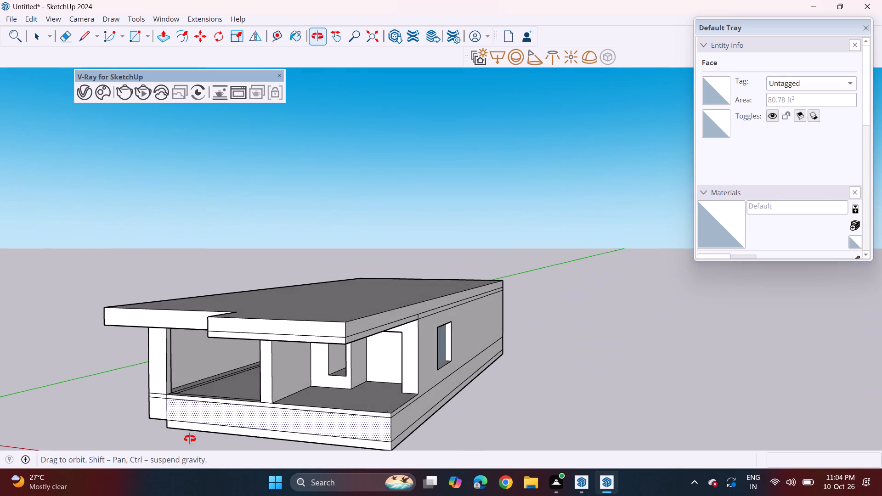
pyautogui.moveTo(190, 439); pyautogui.dragTo(189, 422, button='middle')
pyautogui.moveTo(164, 368); pyautogui.dragTo(204, 406, button='middle')
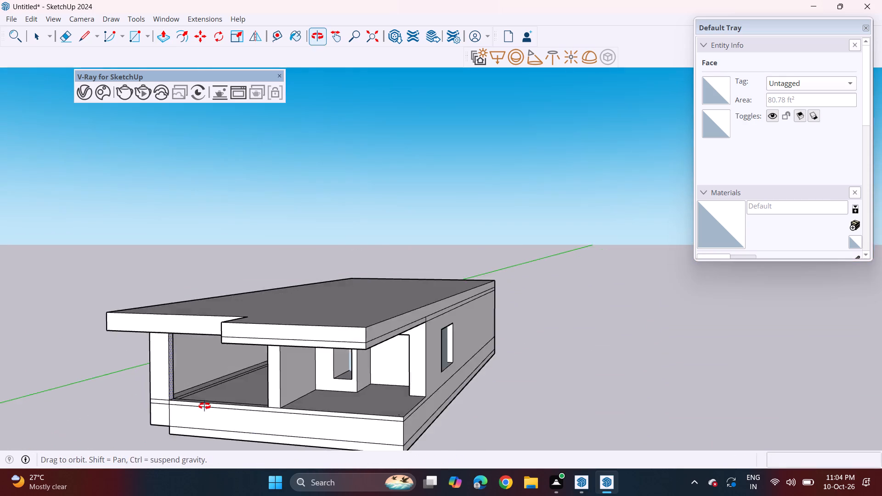
pyautogui.moveTo(204, 406); pyautogui.dragTo(204, 404, button='middle')
pyautogui.scroll(6, 217, 370)
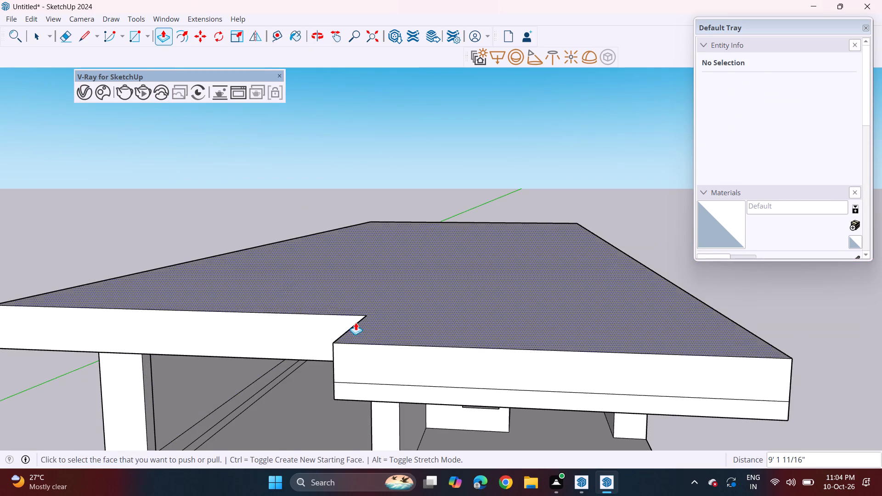
pyautogui.moveTo(373, 380); pyautogui.dragTo(378, 261, button='middle')
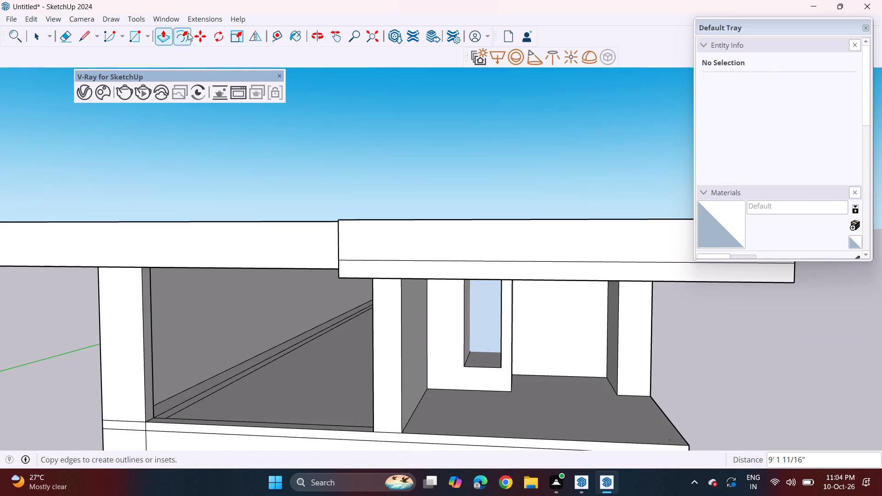
pyautogui.click(69, 39)
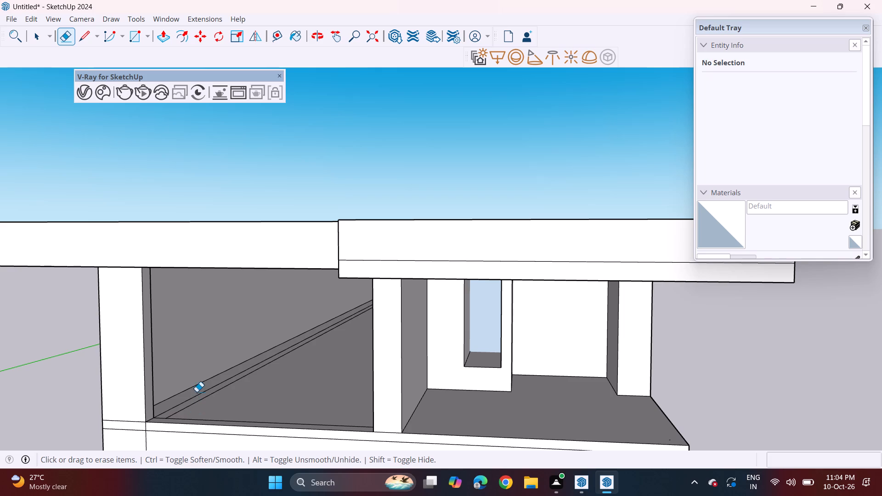
pyautogui.moveTo(197, 392); pyautogui.dragTo(214, 405)
# Examine the open bay, front room and side wall from several angles.
pyautogui.moveTo(307, 402); pyautogui.dragTo(266, 378, button='middle')
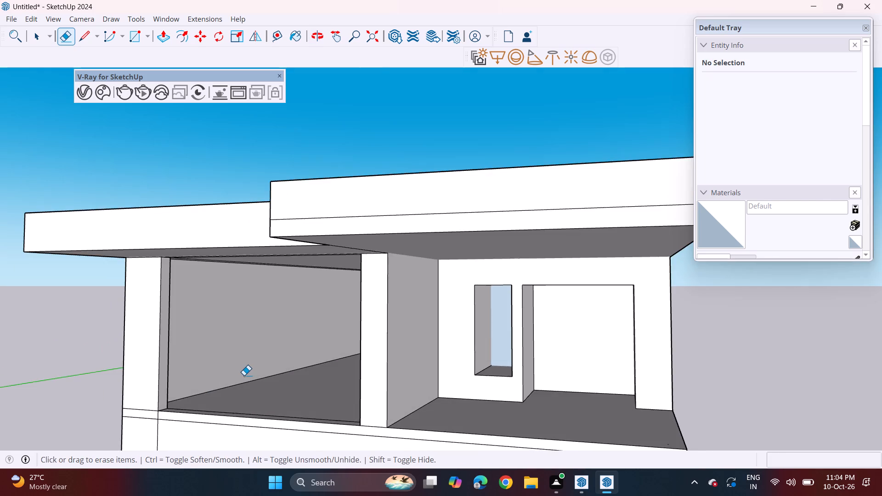
pyautogui.scroll(-3, 244, 375)
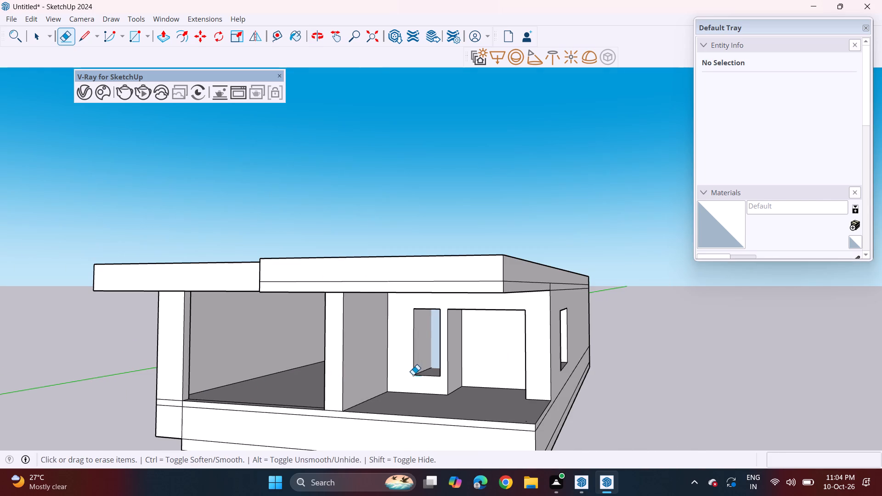
pyautogui.moveTo(413, 373); pyautogui.dragTo(388, 376, button='middle')
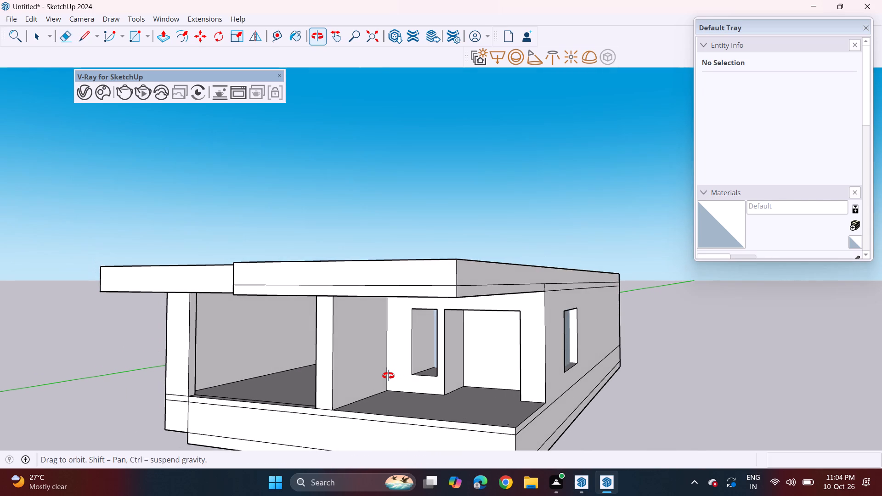
pyautogui.moveTo(388, 376); pyautogui.dragTo(384, 373, button='middle')
pyautogui.scroll(-3, 392, 411)
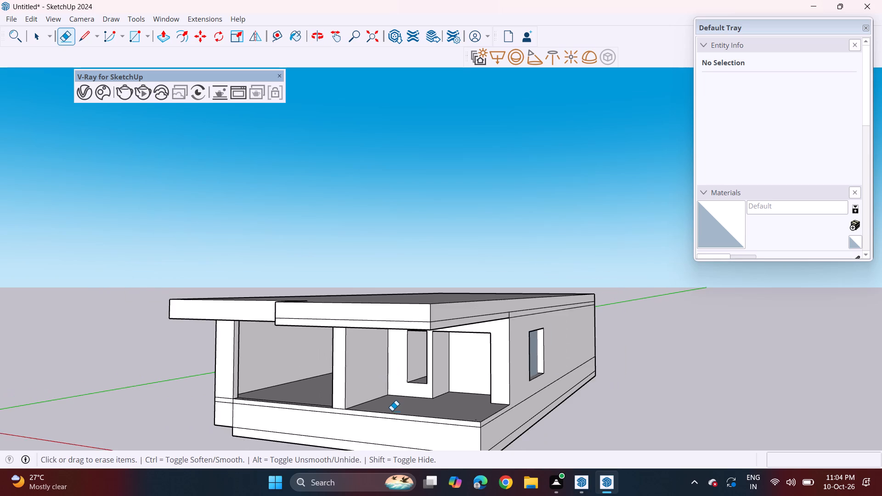
pyautogui.scroll(-2, 390, 411)
pyautogui.keyDown('shift'); pyautogui.moveTo(390, 411); pyautogui.dragTo(376, 328, button='middle'); pyautogui.keyUp('shift')
pyautogui.moveTo(376, 328); pyautogui.dragTo(383, 335, button='middle')
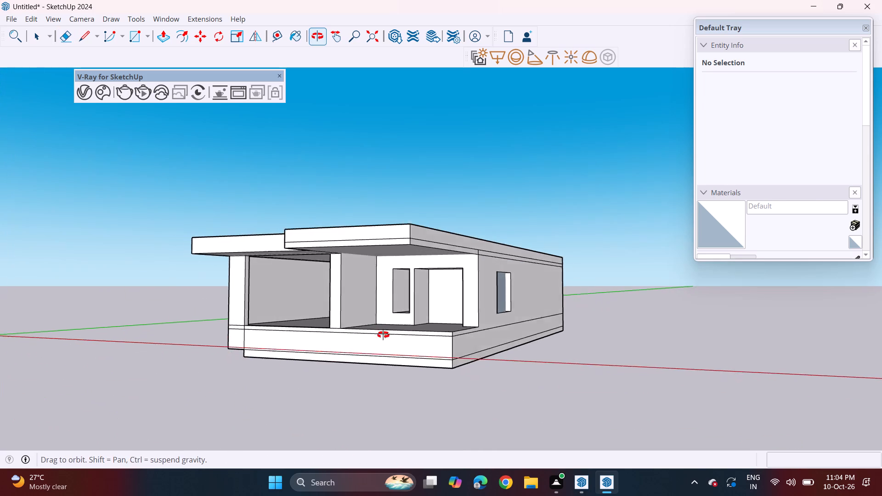
pyautogui.moveTo(383, 335); pyautogui.dragTo(387, 343, button='middle')
# Push the building base's underside face upward about 11 11/16" and repeat the same push on its surrounding border.
pyautogui.scroll(7, 384, 378)
pyautogui.moveTo(378, 379); pyautogui.dragTo(475, 303, button='middle')
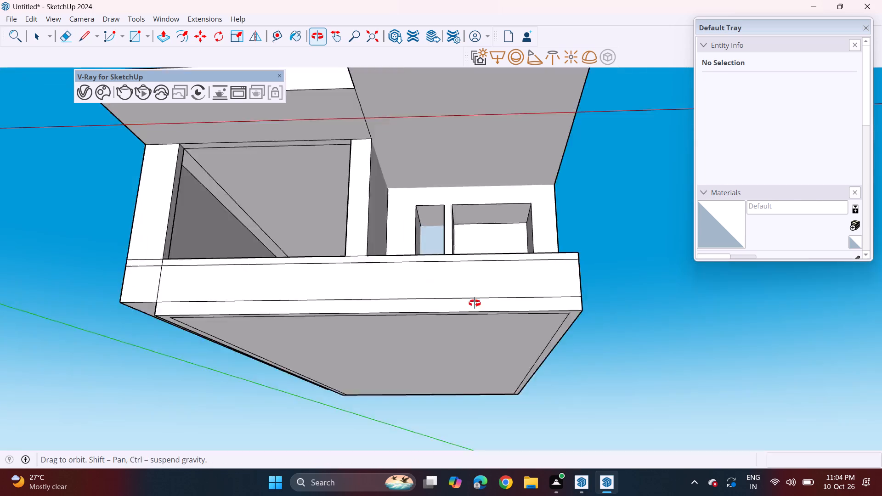
pyautogui.moveTo(475, 303); pyautogui.dragTo(585, 310, button='middle')
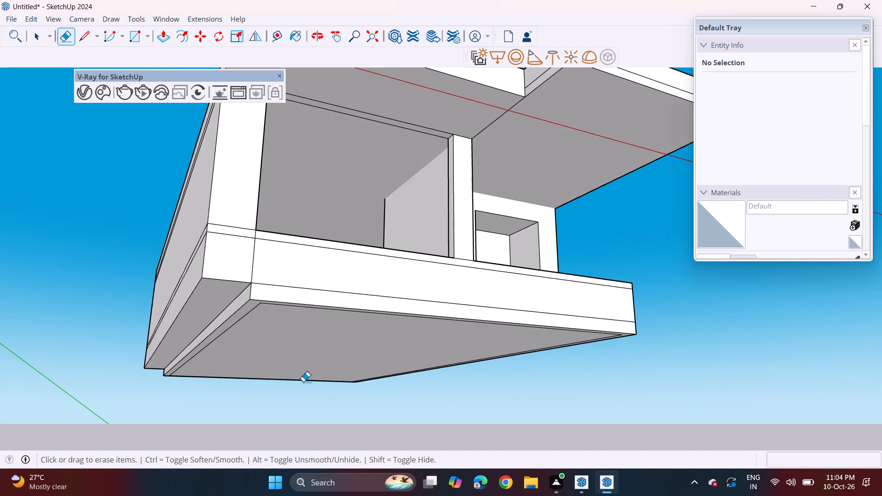
pyautogui.click(167, 36)
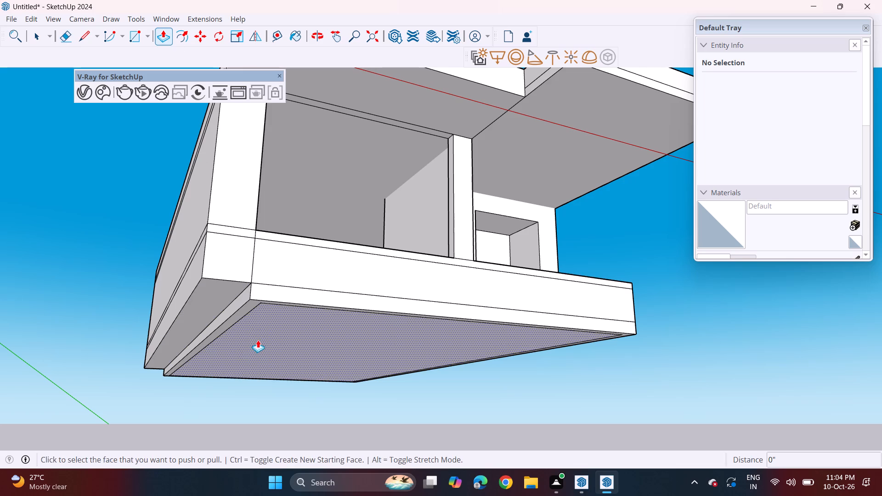
pyautogui.click(258, 340)
pyautogui.click(221, 280)
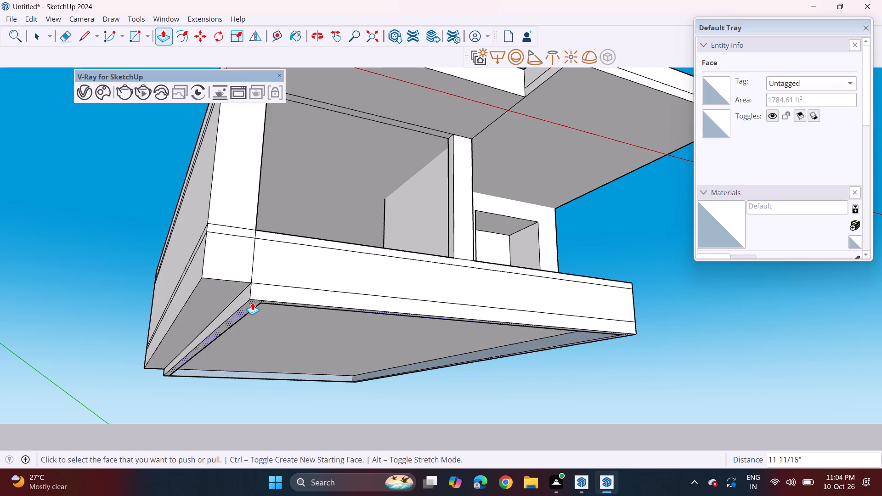
pyautogui.doubleClick(252, 302)
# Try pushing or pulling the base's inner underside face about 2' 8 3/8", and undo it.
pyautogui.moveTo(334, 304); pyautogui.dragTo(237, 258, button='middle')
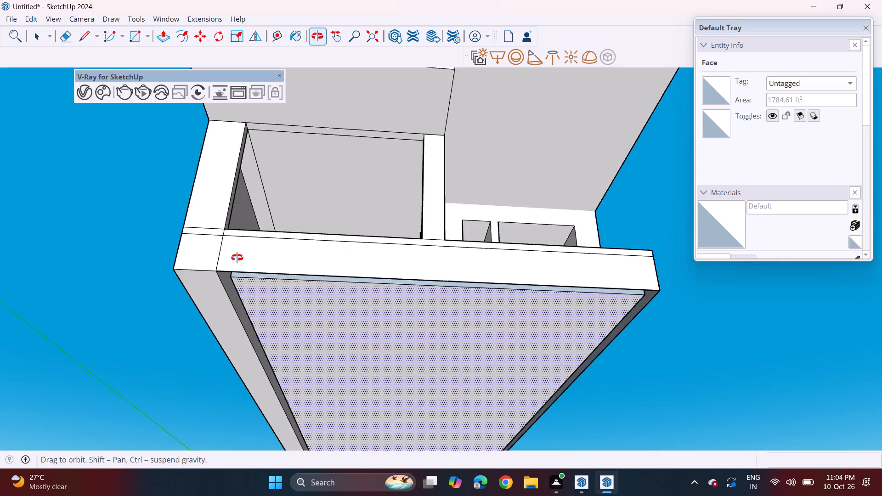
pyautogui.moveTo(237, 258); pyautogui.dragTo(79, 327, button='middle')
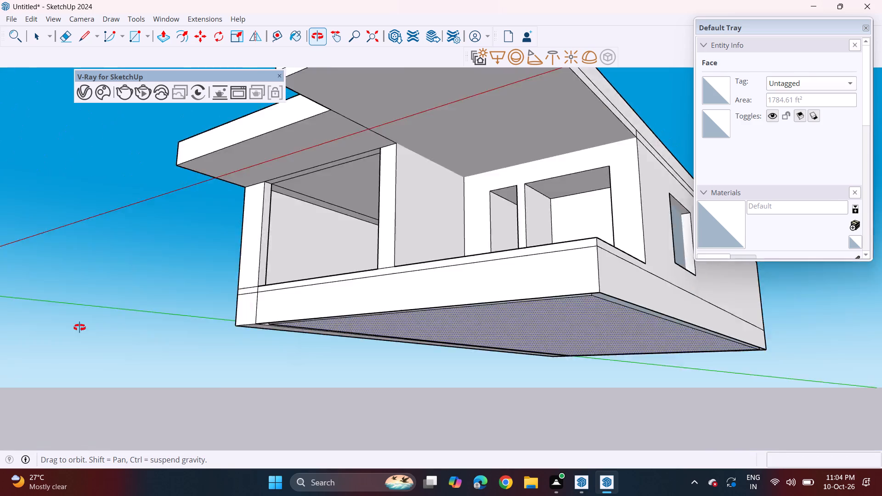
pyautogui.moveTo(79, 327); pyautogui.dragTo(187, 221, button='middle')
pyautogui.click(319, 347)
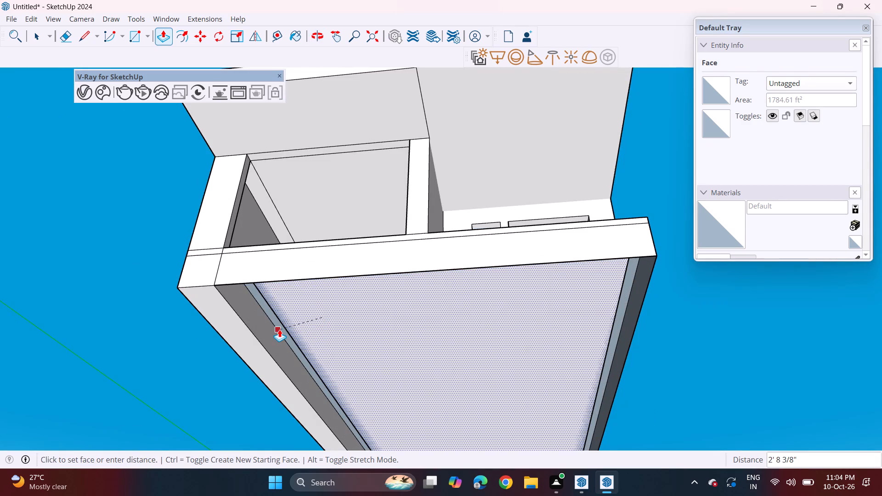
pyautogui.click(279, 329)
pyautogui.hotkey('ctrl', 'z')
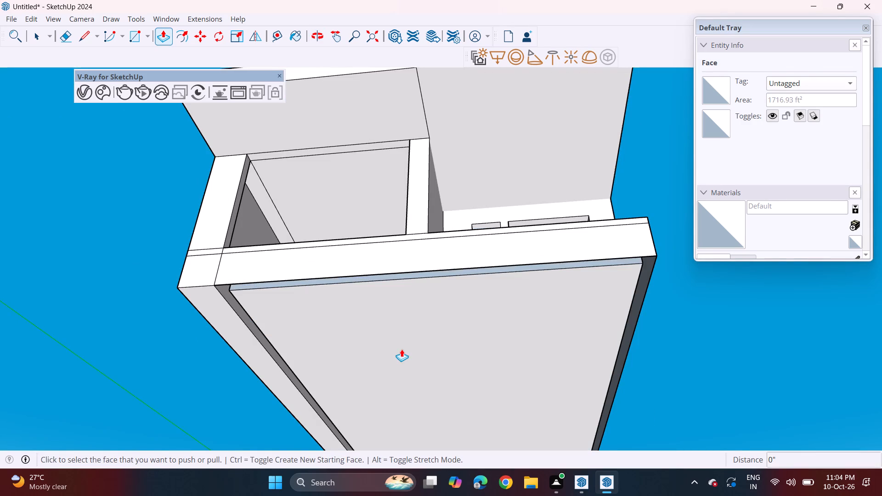
# Push/pull the base's underside about 2' 8 3/8" with a new starting face, bringing it level with the surrounding border.
pyautogui.moveTo(468, 333); pyautogui.dragTo(225, 209, button='middle')
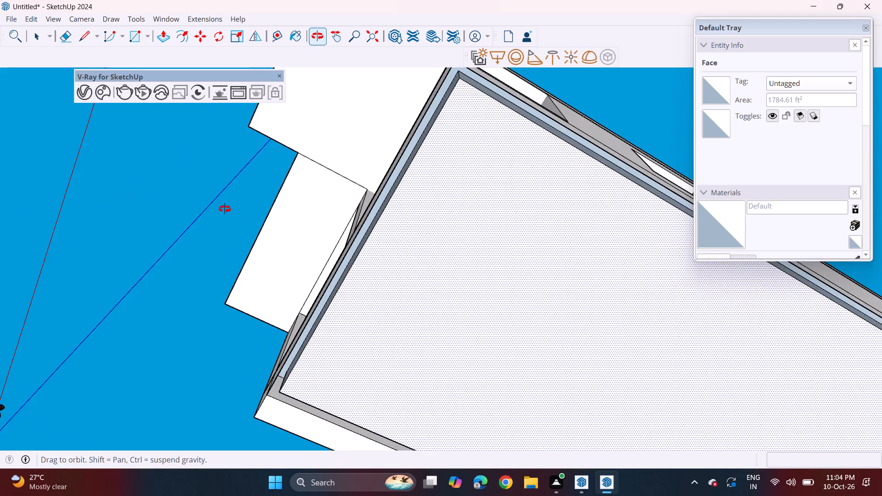
pyautogui.moveTo(225, 209); pyautogui.dragTo(216, 245, button='middle')
pyautogui.scroll(2, 351, 304)
pyautogui.click(335, 292)
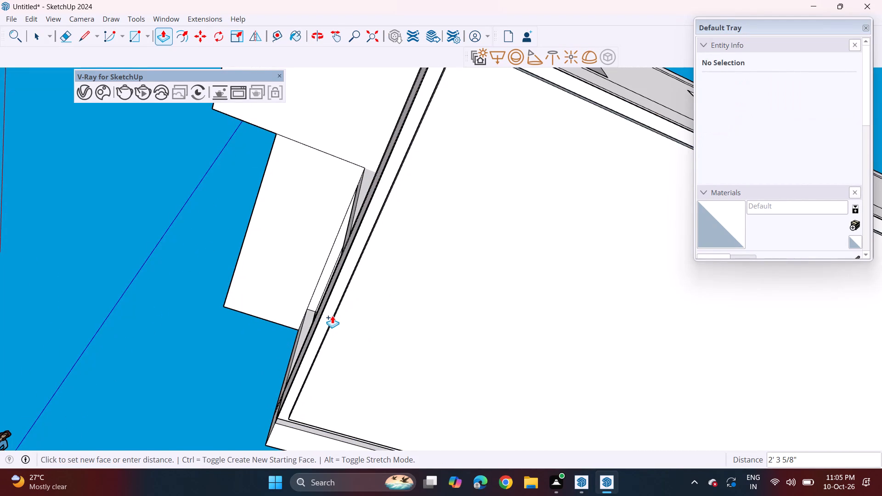
pyautogui.click(336, 311)
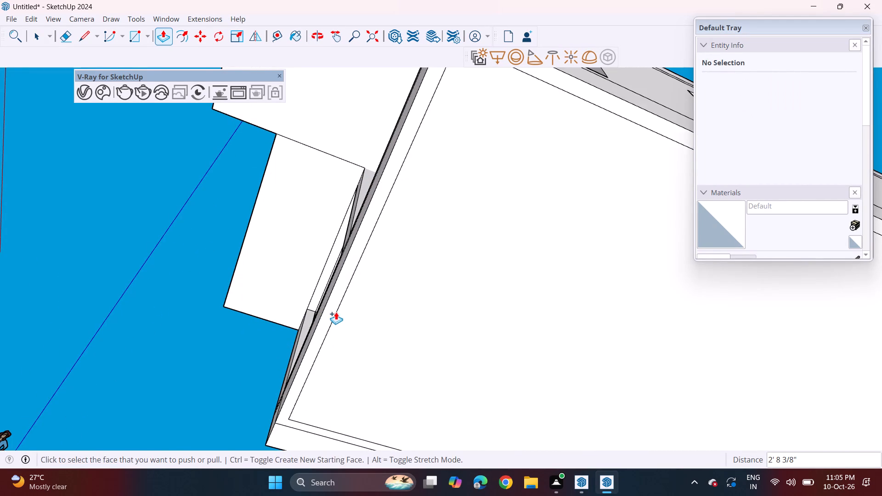
# Push the base's inner underside face upward about 2' 10 1/2".
pyautogui.moveTo(328, 316); pyautogui.dragTo(448, 495, button='middle')
pyautogui.moveTo(425, 271); pyautogui.dragTo(312, 220, button='middle')
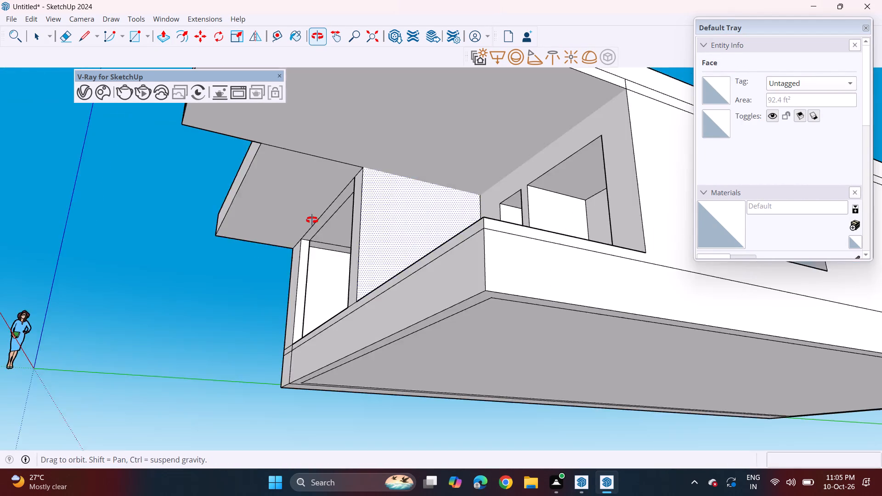
pyautogui.moveTo(312, 220); pyautogui.dragTo(311, 220, button='middle')
pyautogui.click(428, 355)
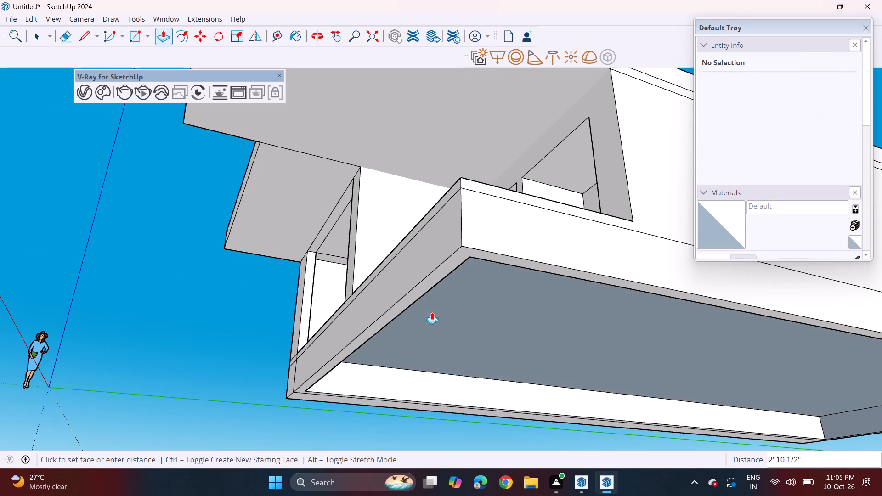
pyautogui.click(433, 316)
# Push the border around the base's underside upward about 2' 6 11/16".
pyautogui.click(396, 308)
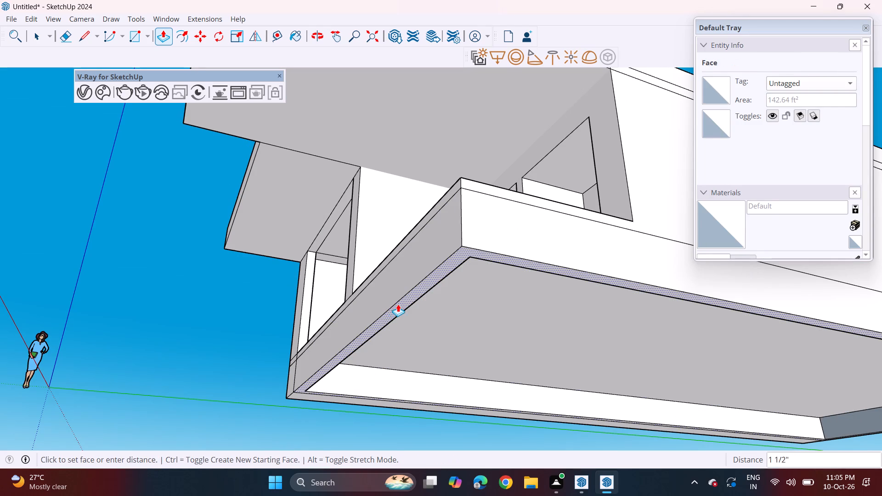
pyautogui.click(418, 271)
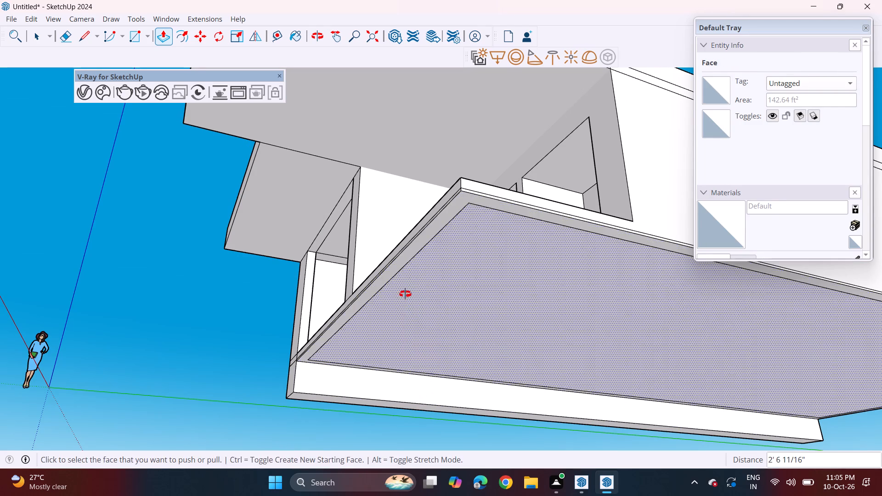
pyautogui.moveTo(405, 294); pyautogui.dragTo(540, 365, button='middle')
pyautogui.moveTo(250, 362); pyautogui.dragTo(242, 243, button='middle')
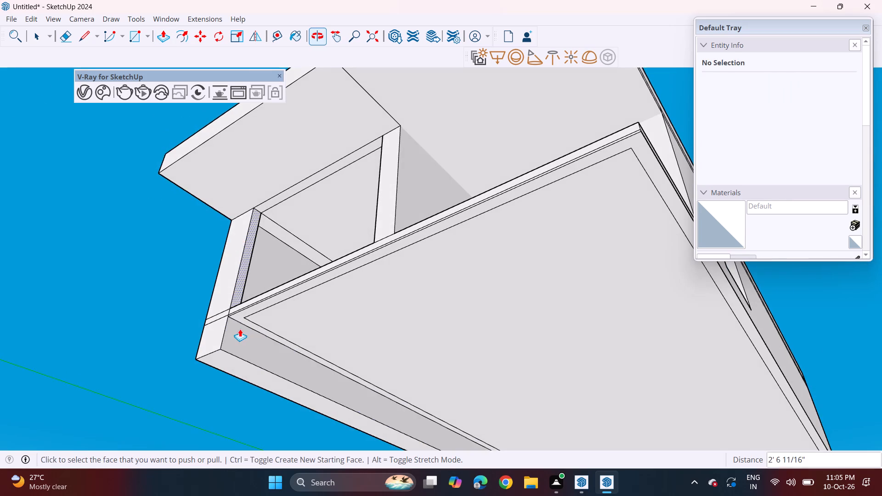
# Repeat the 2' 6 11/16" push on the remaining outer strip of the base's underside.
pyautogui.doubleClick(240, 367)
# Erase the leftover inner border edges on the base's underside so that it is one continuous face.
pyautogui.moveTo(379, 275); pyautogui.dragTo(387, 434, button='middle')
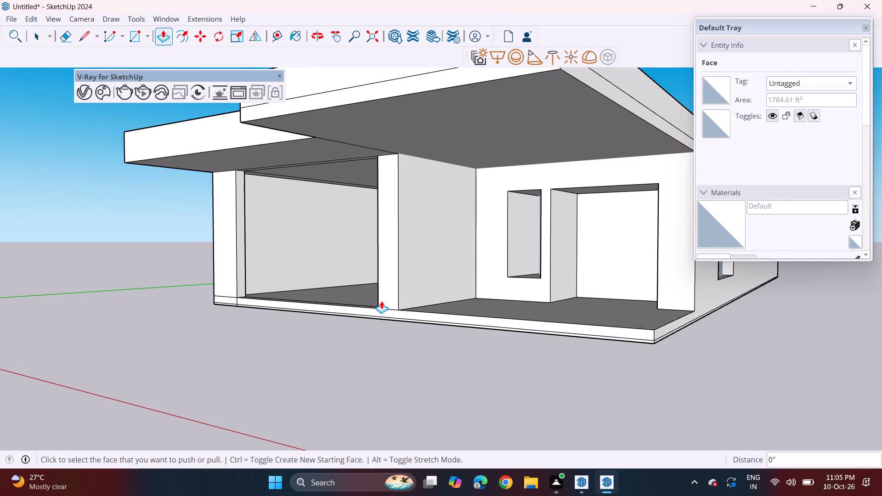
pyautogui.moveTo(408, 255); pyautogui.dragTo(423, 291, button='middle')
pyautogui.moveTo(458, 304); pyautogui.dragTo(384, 267, button='middle')
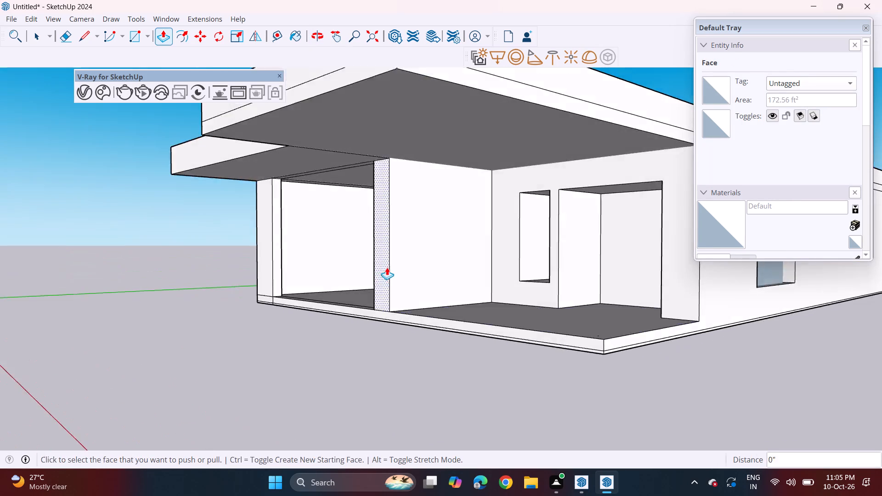
pyautogui.scroll(-6, 387, 266)
pyautogui.moveTo(355, 296); pyautogui.dragTo(395, 298, button='middle')
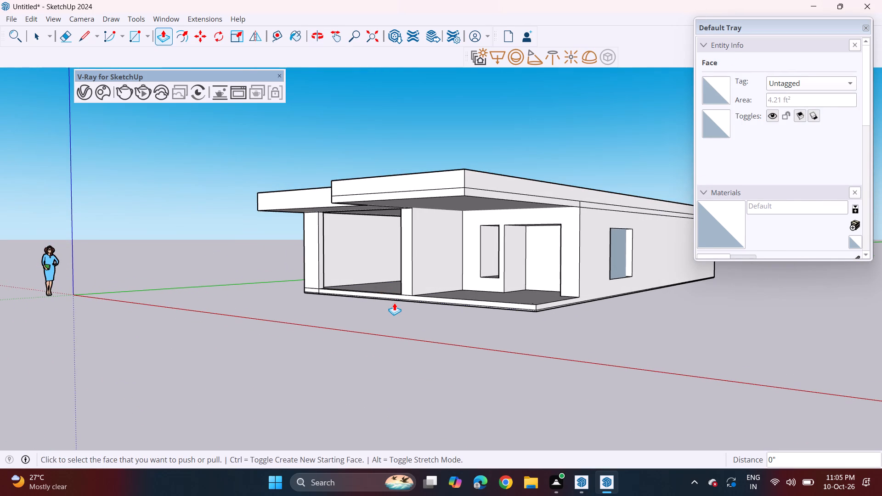
pyautogui.moveTo(384, 332); pyautogui.dragTo(484, 278, button='middle')
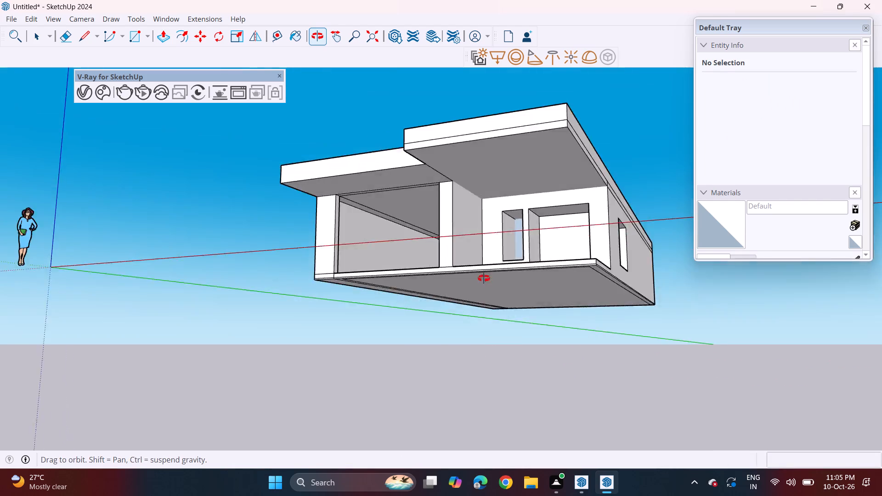
pyautogui.moveTo(484, 278); pyautogui.dragTo(495, 259, button='middle')
pyautogui.scroll(3, 426, 297)
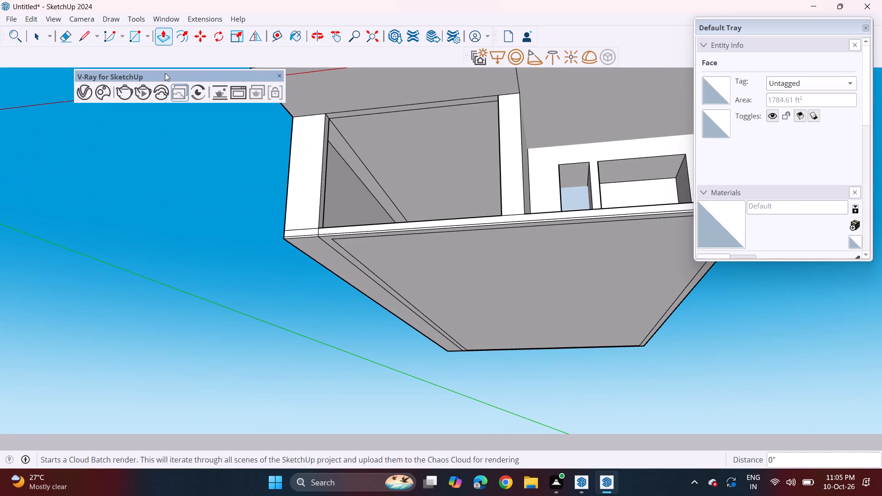
pyautogui.click(74, 37)
pyautogui.moveTo(382, 262); pyautogui.dragTo(378, 264)
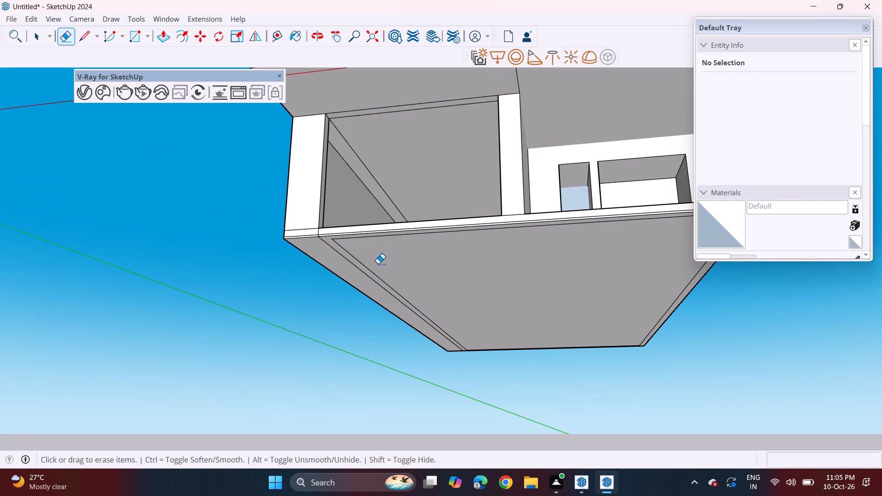
pyautogui.moveTo(378, 264); pyautogui.dragTo(363, 270)
pyautogui.click(344, 237)
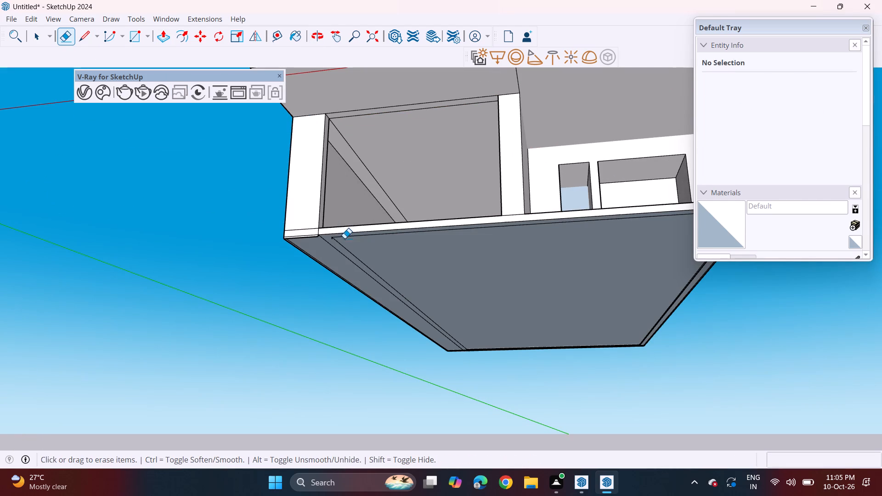
pyautogui.hotkey('ctrl', 'z')
pyautogui.click(343, 239)
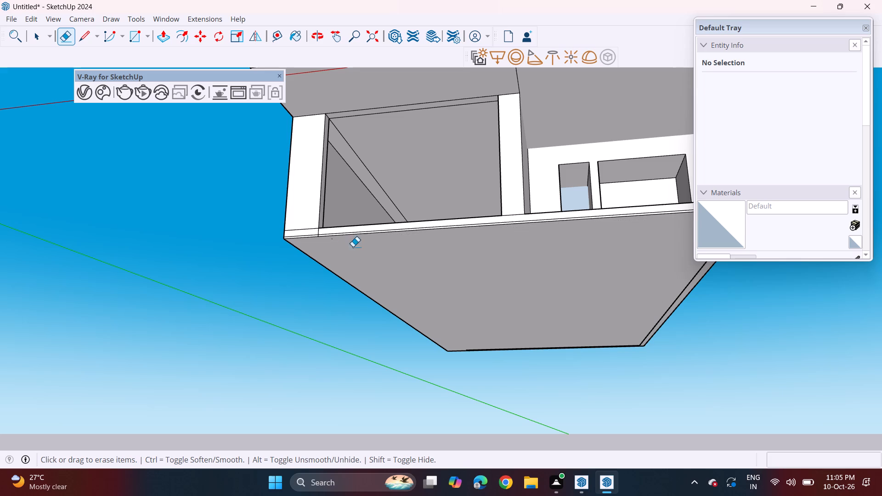
pyautogui.click(677, 299)
# Pull the base's whole underside down about 2' 5 3/16" without a new starting face.
pyautogui.moveTo(554, 324); pyautogui.dragTo(535, 327, button='middle')
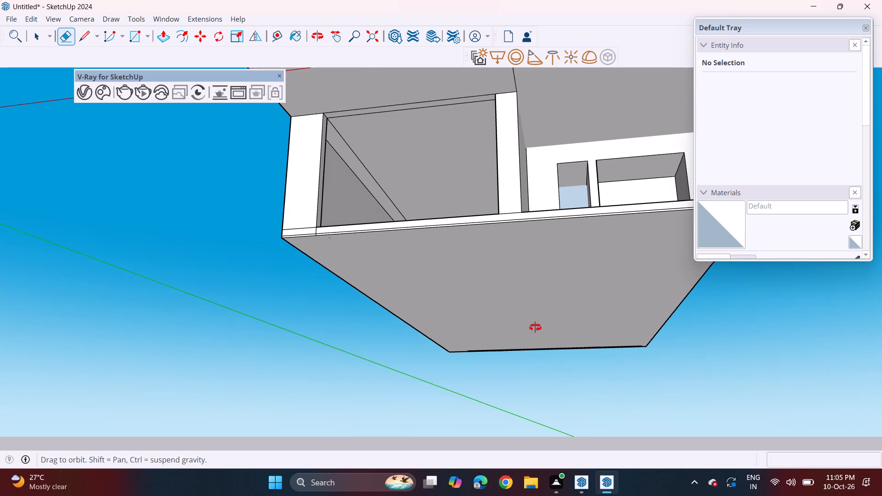
pyautogui.moveTo(535, 327); pyautogui.dragTo(347, 366, button='middle')
pyautogui.moveTo(352, 353); pyautogui.dragTo(481, 359, button='middle')
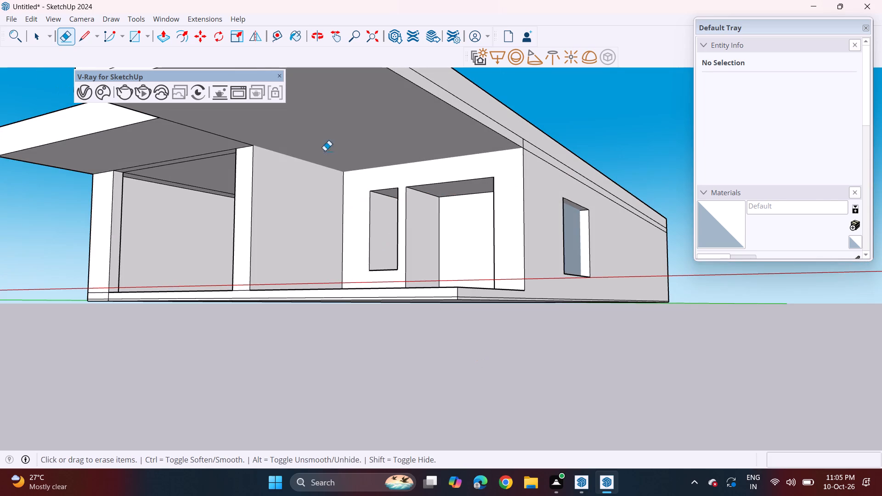
pyautogui.click(164, 38)
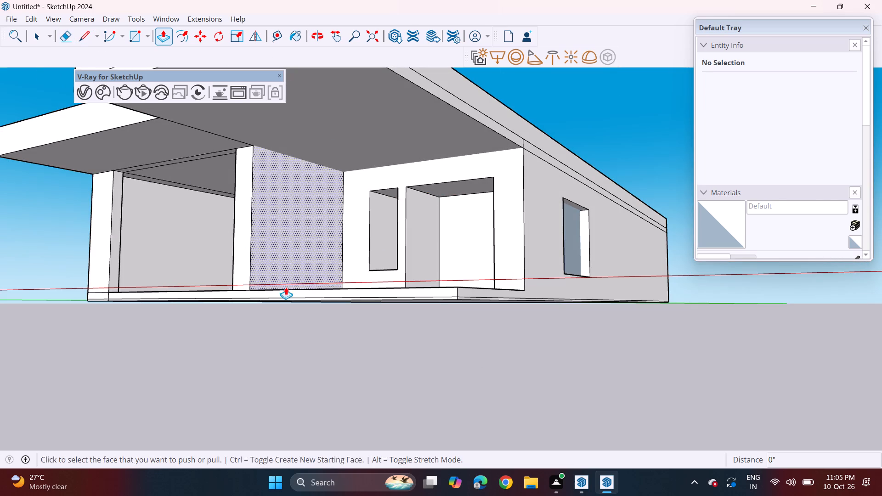
pyautogui.moveTo(359, 299); pyautogui.dragTo(357, 278, button='middle')
pyautogui.click(358, 304)
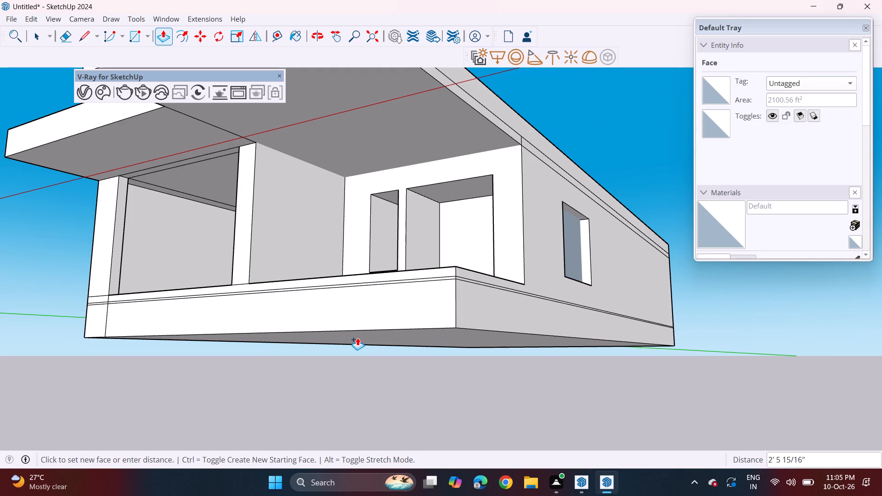
pyautogui.hotkey('ctrl', 'z')
pyautogui.click(360, 313)
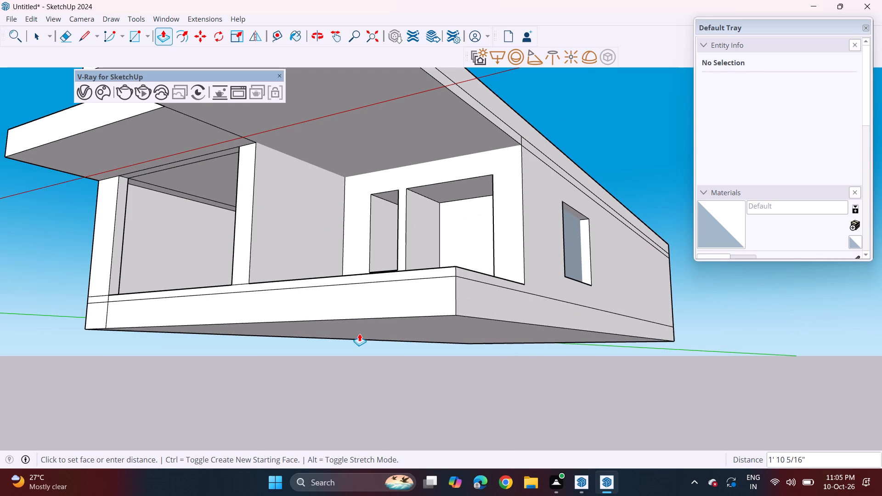
pyautogui.click(359, 339)
# Erase the leftover horizontal and vertical edges on the base's front and side faces.
pyautogui.moveTo(228, 314); pyautogui.dragTo(283, 392, button='middle')
pyautogui.scroll(-3, 266, 372)
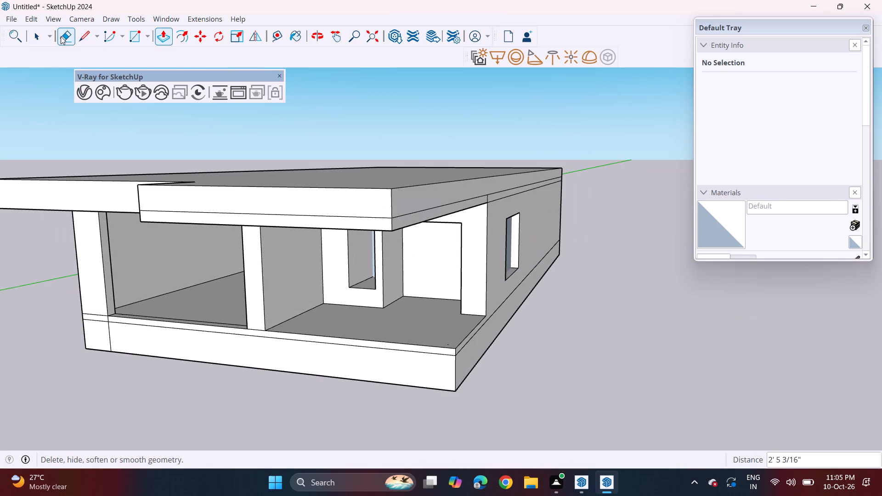
pyautogui.click(71, 36)
pyautogui.click(109, 342)
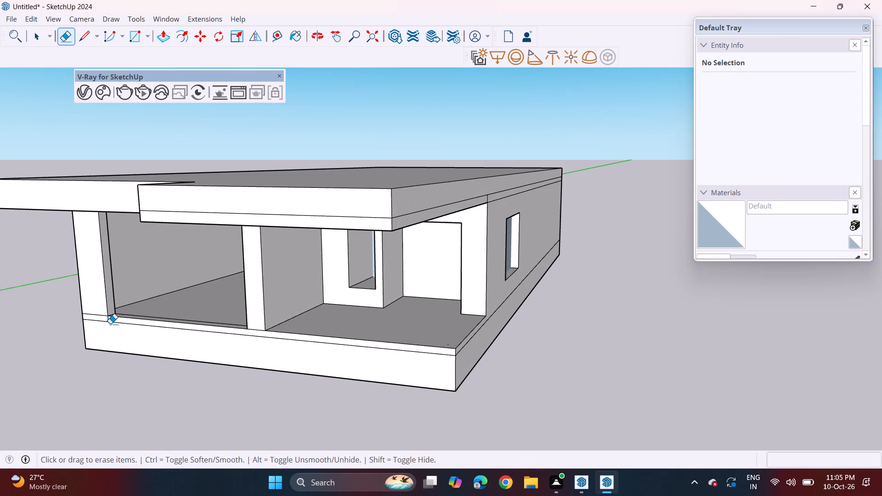
pyautogui.click(113, 323)
pyautogui.click(95, 320)
pyautogui.click(94, 317)
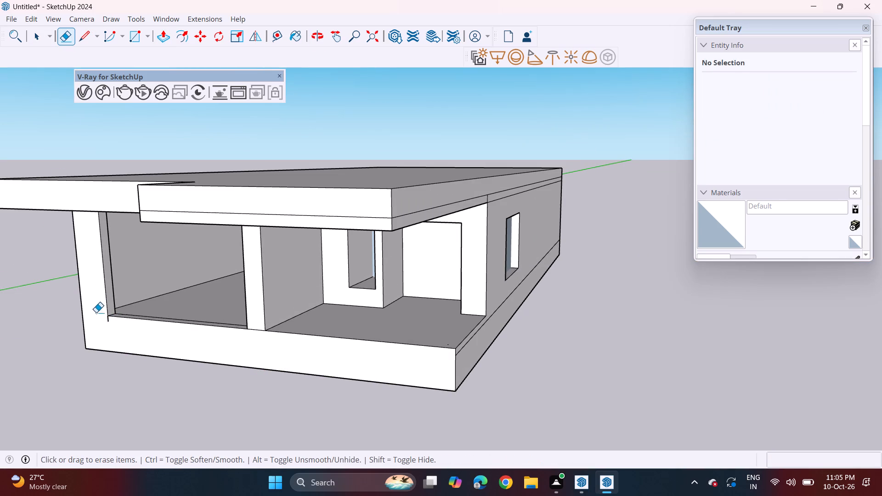
pyautogui.click(108, 321)
pyautogui.moveTo(455, 366); pyautogui.dragTo(386, 363, button='middle')
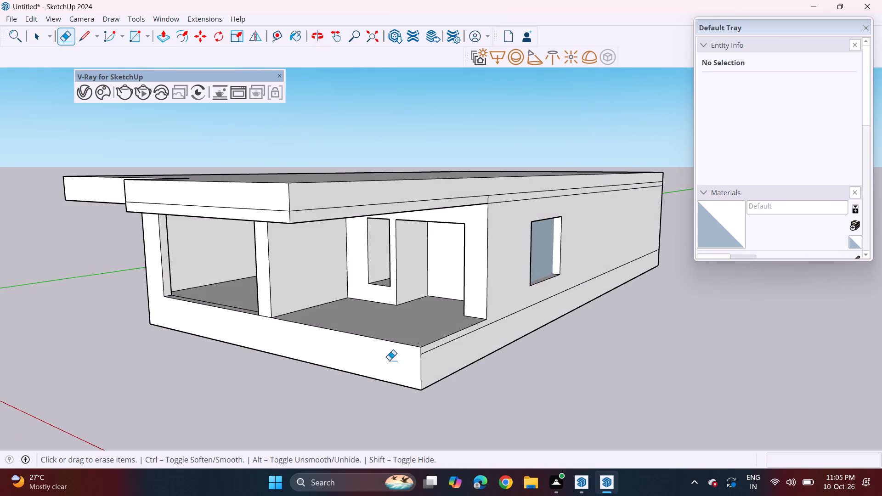
pyautogui.click(433, 350)
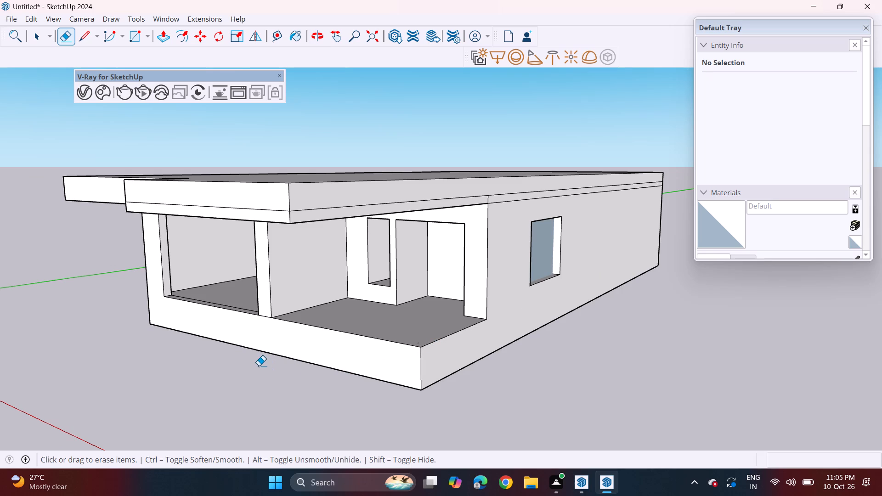
# Draw a vertical line about 3' 7/8" long on the base's front, from the middle pillar's porch-side bottom corner to the base's bottom edge.
pyautogui.moveTo(250, 360); pyautogui.dragTo(367, 354, button='middle')
pyautogui.scroll(-1, 380, 357)
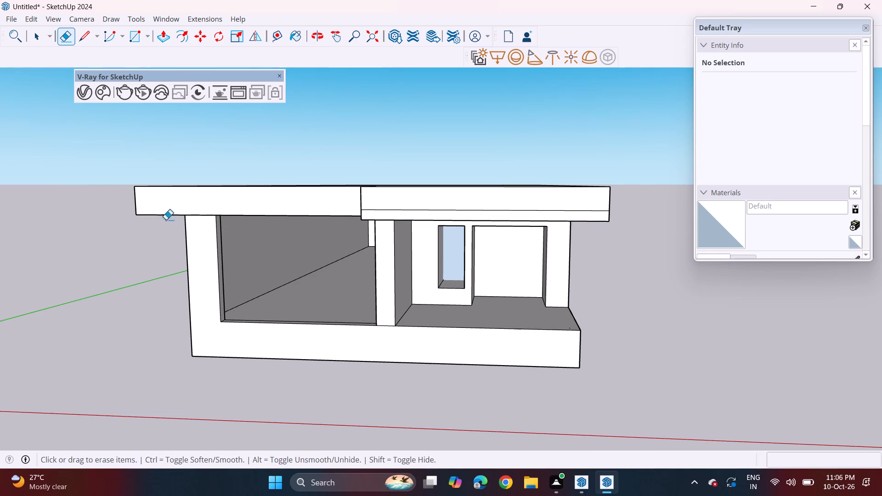
pyautogui.click(90, 43)
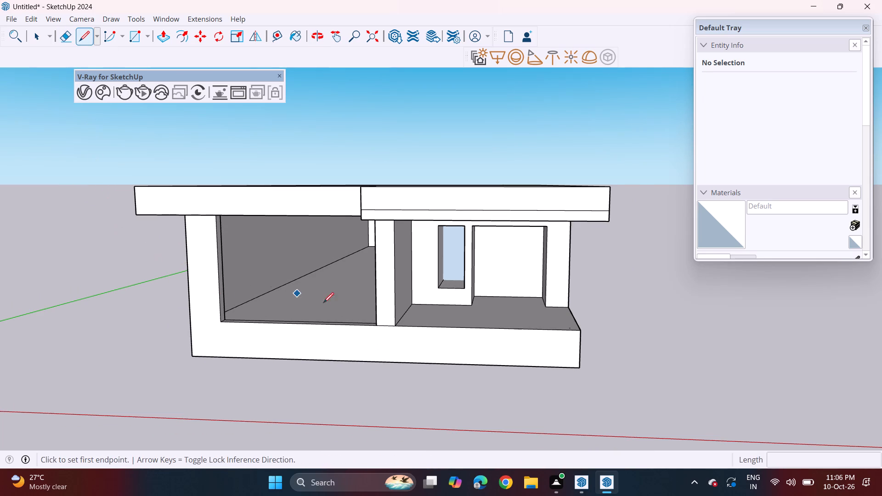
pyautogui.click(394, 327)
pyautogui.click(395, 361)
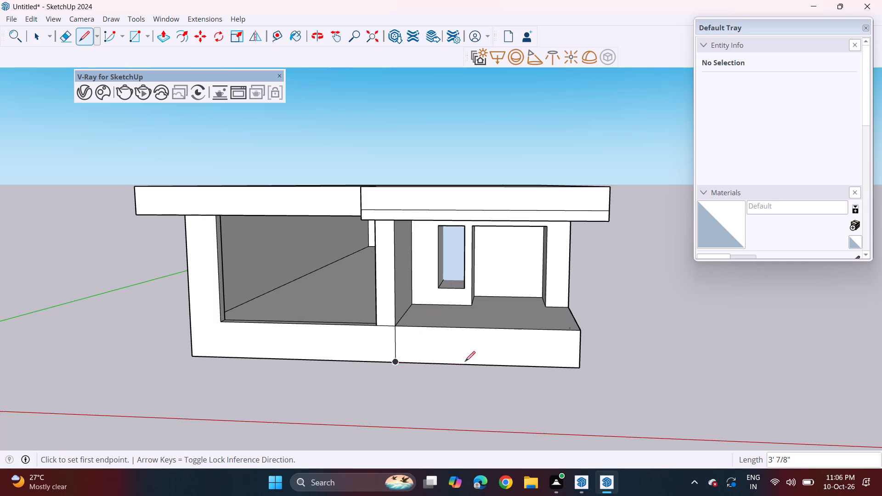
# Pull the porch part of the base's front face outward about 3' 5".
pyautogui.moveTo(460, 349); pyautogui.dragTo(279, 371, button='middle')
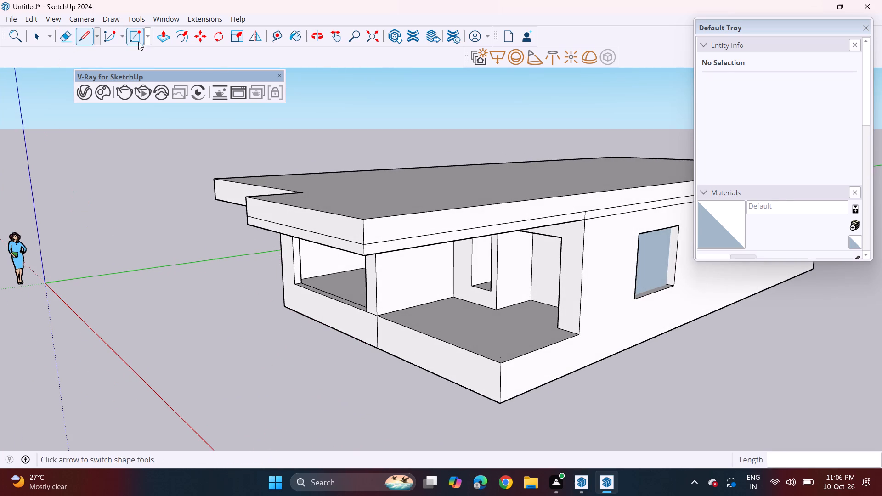
pyautogui.click(167, 37)
pyautogui.click(437, 358)
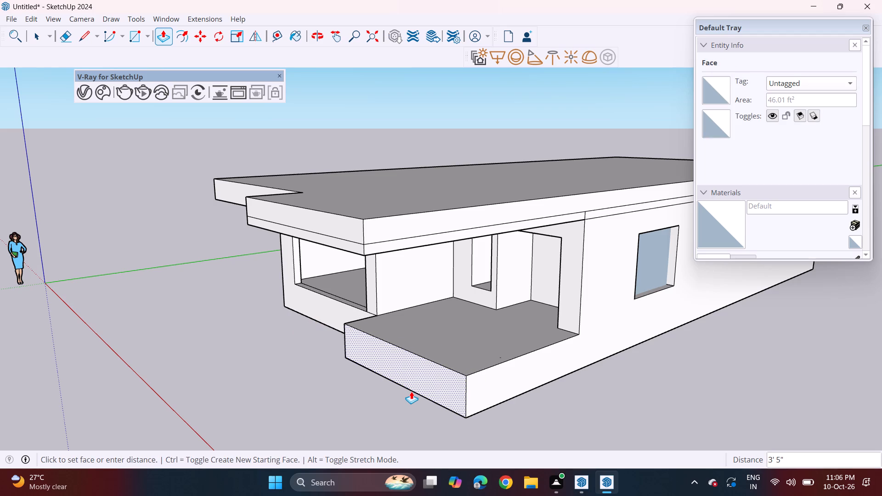
pyautogui.click(411, 391)
# Draw a rectangle about 2' 7 7/8" by 3' 4 15/16" on the porch floor at the front corner nearest the middle pillar.
pyautogui.moveTo(442, 371); pyautogui.dragTo(444, 369, button='middle')
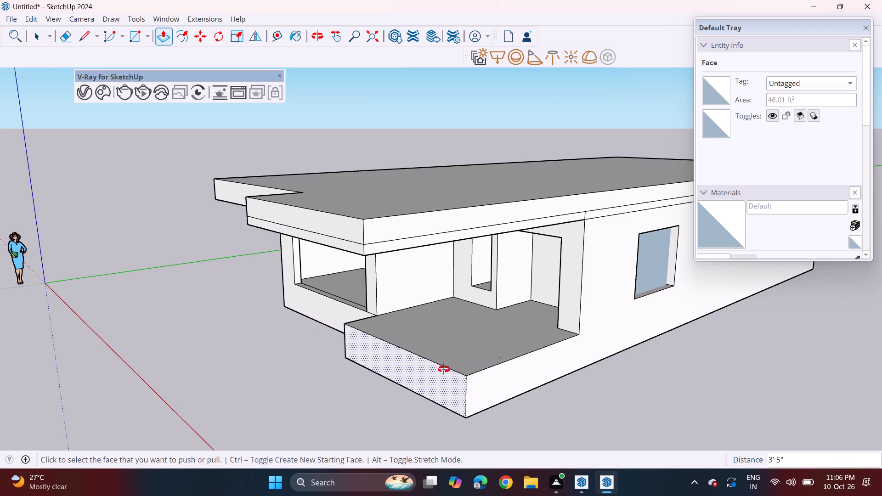
pyautogui.moveTo(444, 369); pyautogui.dragTo(597, 355, button='middle')
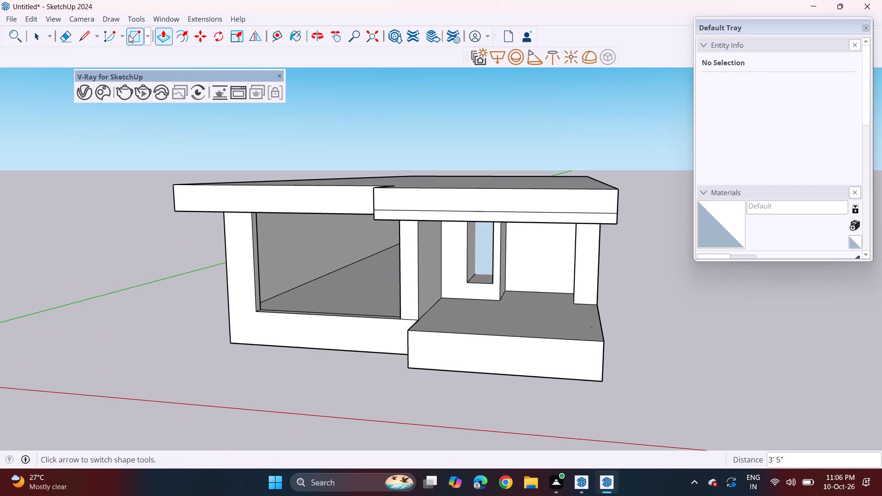
pyautogui.click(131, 42)
pyautogui.moveTo(359, 359); pyautogui.dragTo(367, 393, button='middle')
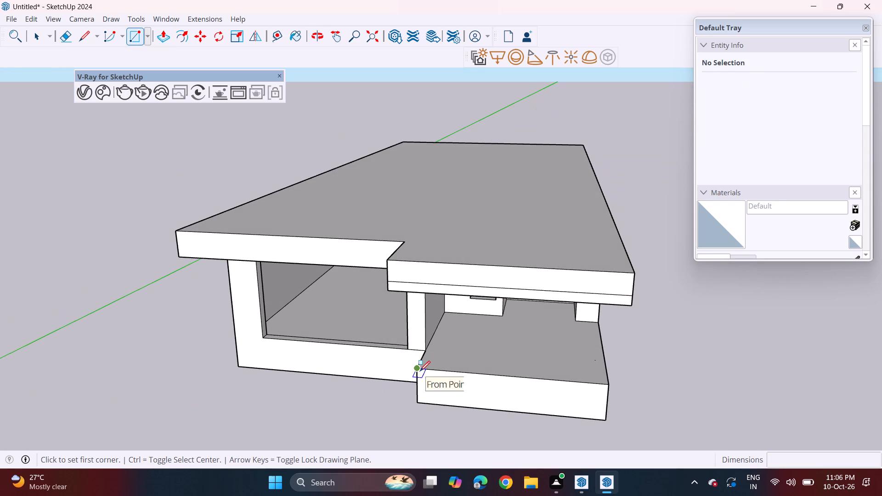
pyautogui.click(420, 371)
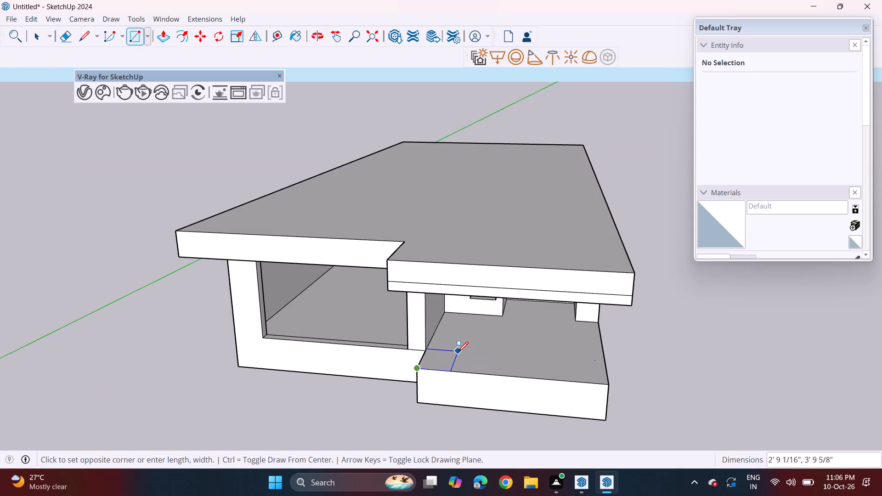
pyautogui.click(457, 353)
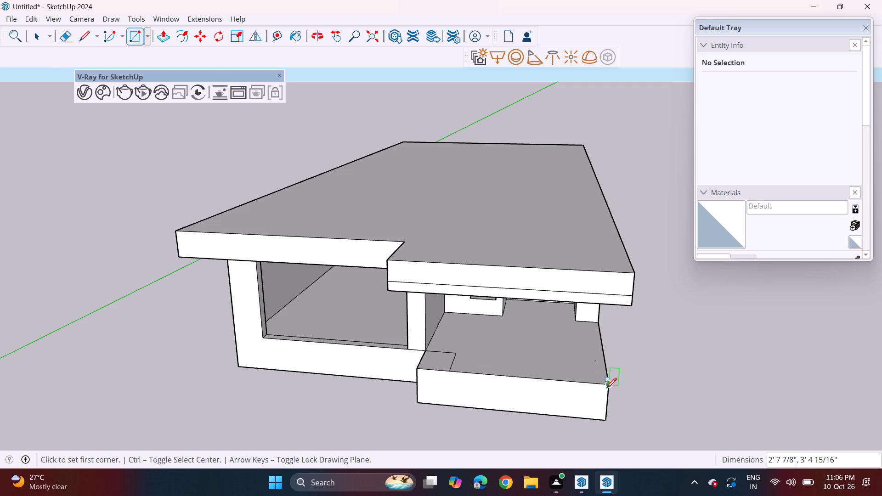
# Draw a second rectangle about 2' 2 7/8" by 3' 1 9/16" at the porch floor's outer front corner.
pyautogui.click(607, 388)
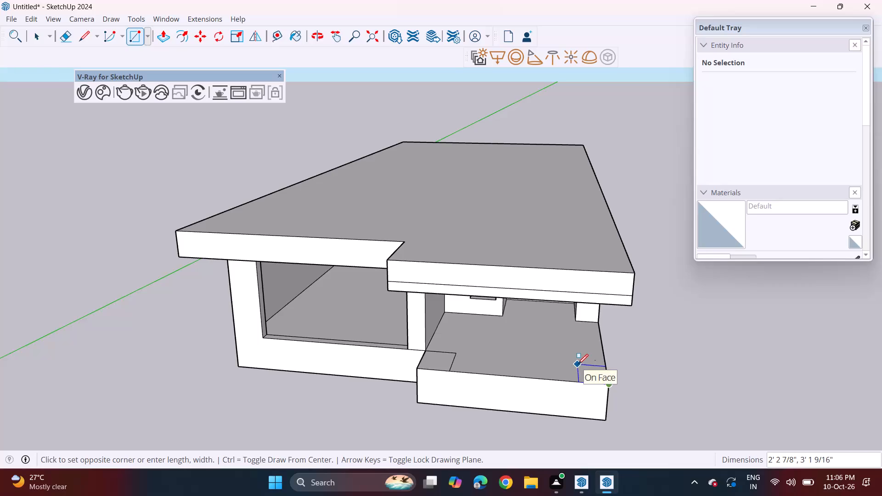
pyautogui.click(578, 364)
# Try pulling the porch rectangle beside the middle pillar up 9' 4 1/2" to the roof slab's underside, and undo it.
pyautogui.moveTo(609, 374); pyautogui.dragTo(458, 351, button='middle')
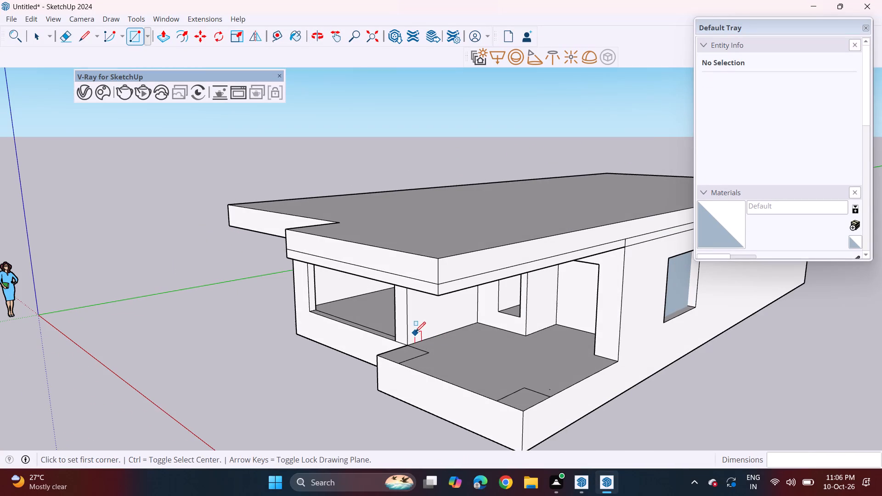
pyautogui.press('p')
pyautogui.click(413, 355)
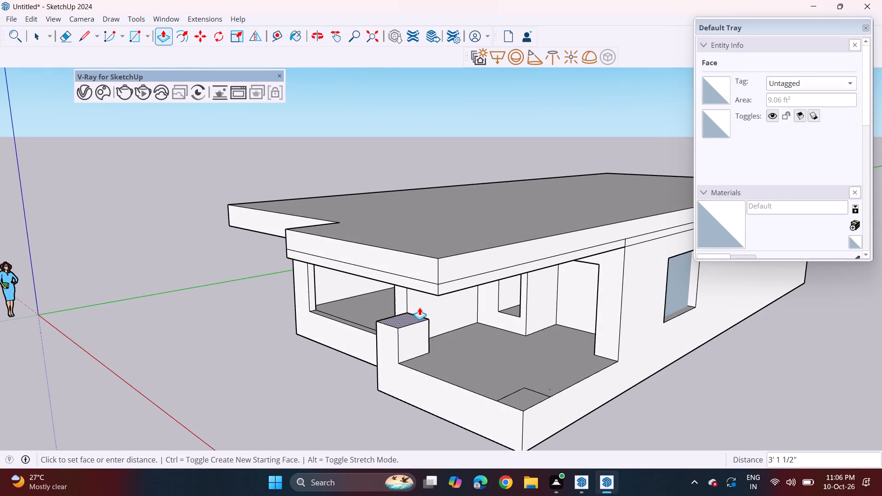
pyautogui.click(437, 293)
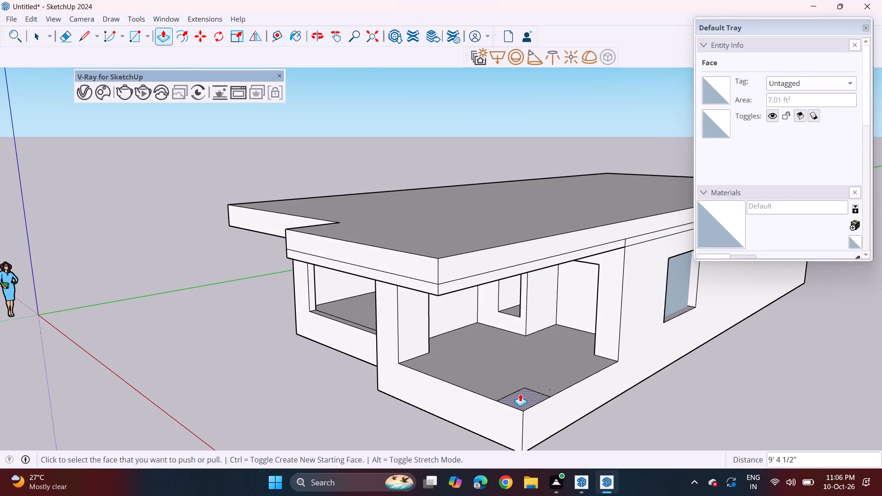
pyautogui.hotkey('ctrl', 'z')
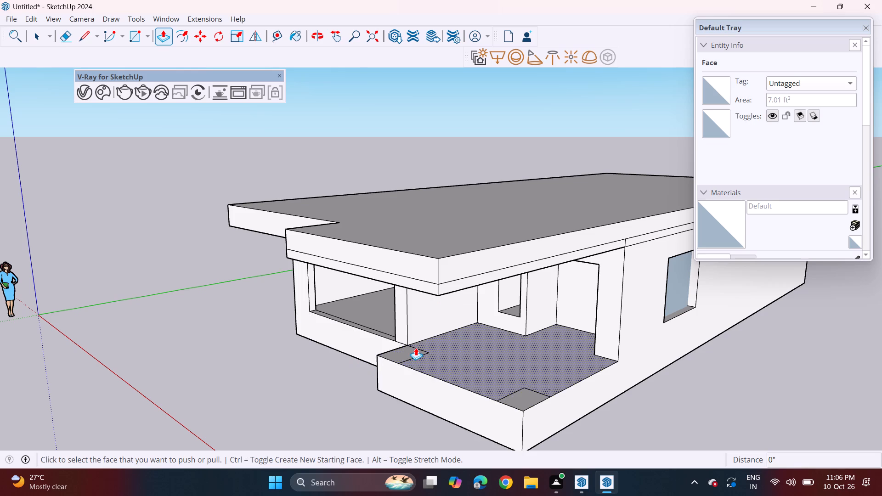
# Pull both porch-floor rectangles up 9' 4 1/2" to the roof slab's underside to form the two front columns.
pyautogui.click(416, 348)
pyautogui.press('Escape')
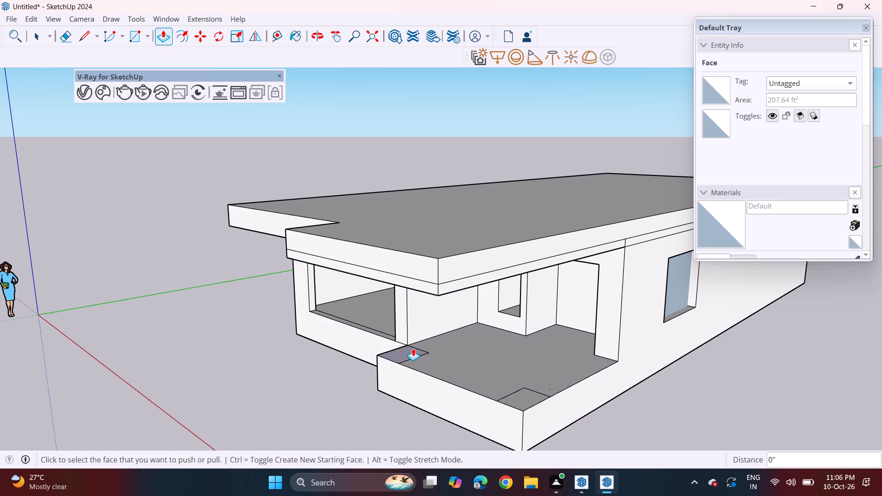
pyautogui.click(413, 348)
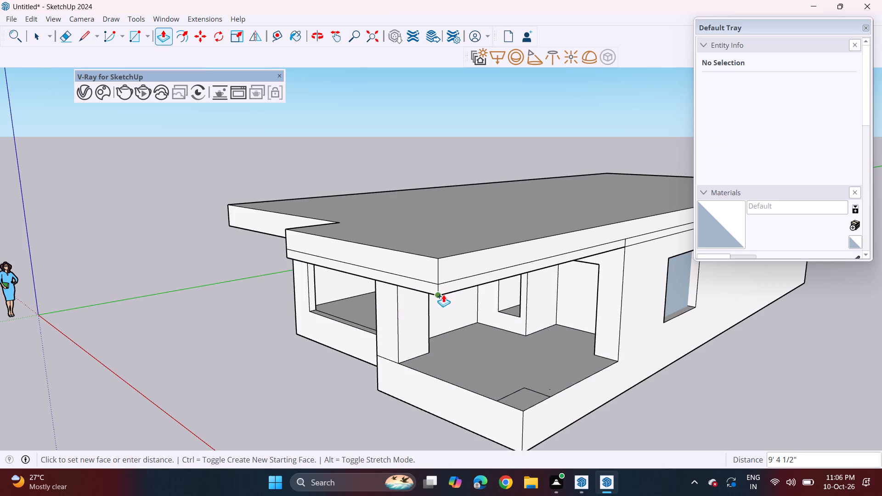
pyautogui.click(443, 294)
pyautogui.doubleClick(525, 398)
# Examine the new porch columns and the roof overhang from the front, the side and below.
pyautogui.moveTo(456, 369); pyautogui.dragTo(456, 366, button='middle')
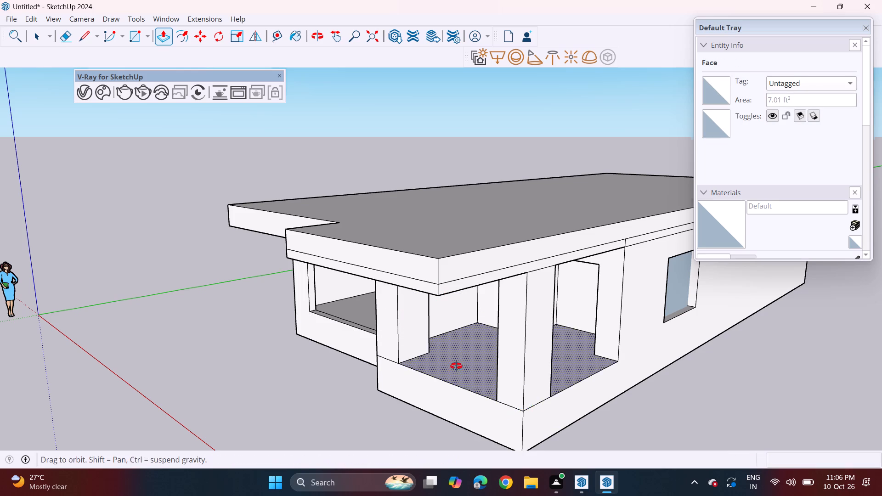
pyautogui.moveTo(456, 366); pyautogui.dragTo(478, 327, button='middle')
pyautogui.scroll(-3, 482, 313)
pyautogui.moveTo(446, 334); pyautogui.dragTo(501, 332, button='middle')
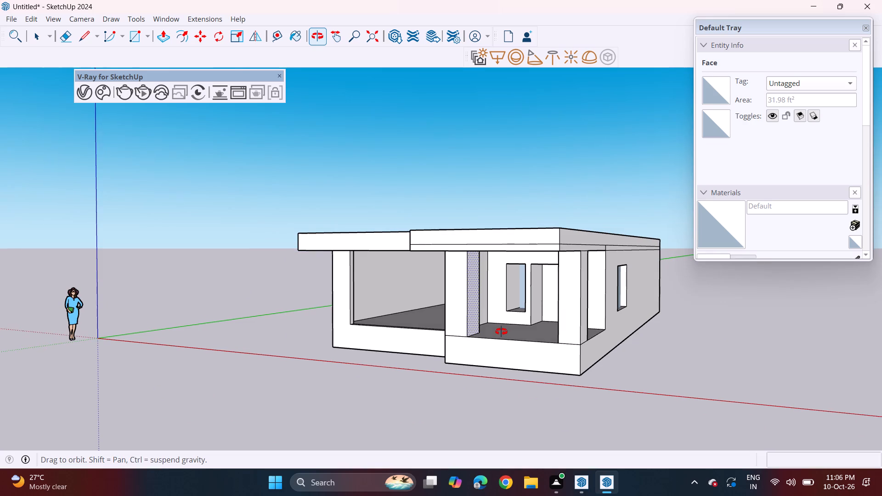
pyautogui.moveTo(501, 332); pyautogui.dragTo(474, 331, button='middle')
pyautogui.scroll(-3, 474, 332)
pyautogui.keyDown('shift'); pyautogui.moveTo(444, 343); pyautogui.dragTo(231, 338, button='middle'); pyautogui.keyUp('shift')
pyautogui.moveTo(242, 343); pyautogui.dragTo(250, 340, button='middle')
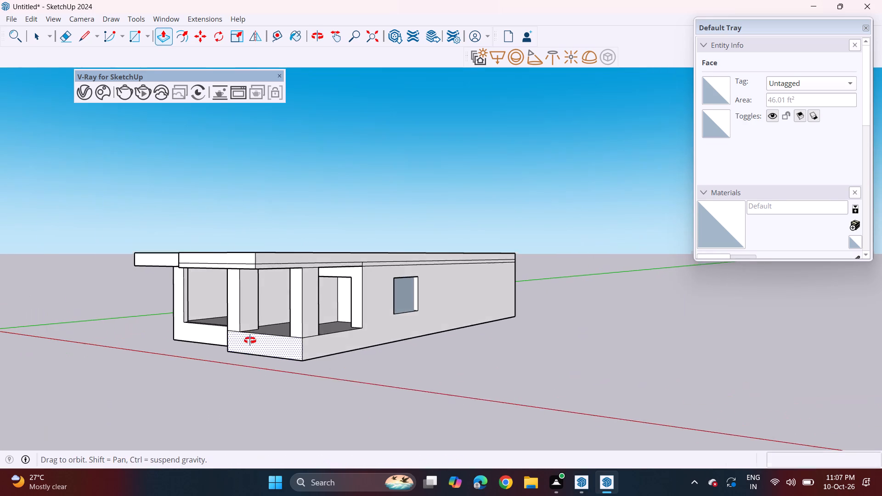
pyautogui.moveTo(250, 340); pyautogui.dragTo(358, 337, button='middle')
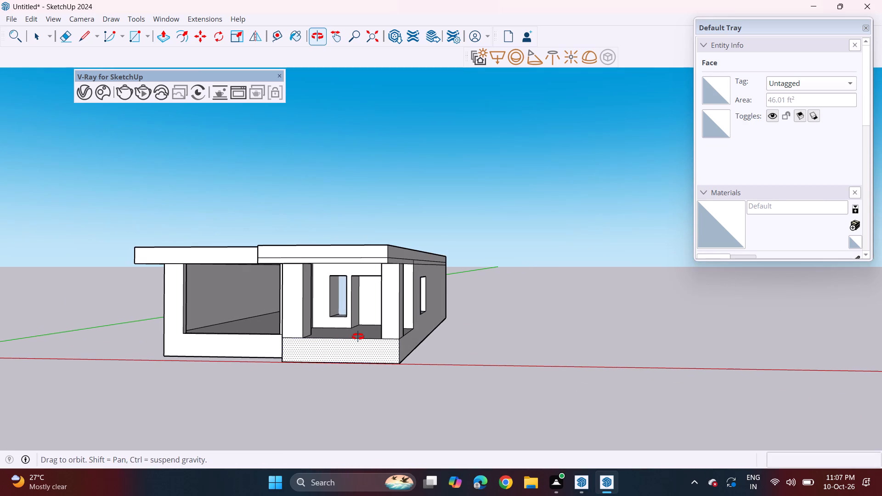
pyautogui.moveTo(358, 337); pyautogui.dragTo(364, 338, button='middle')
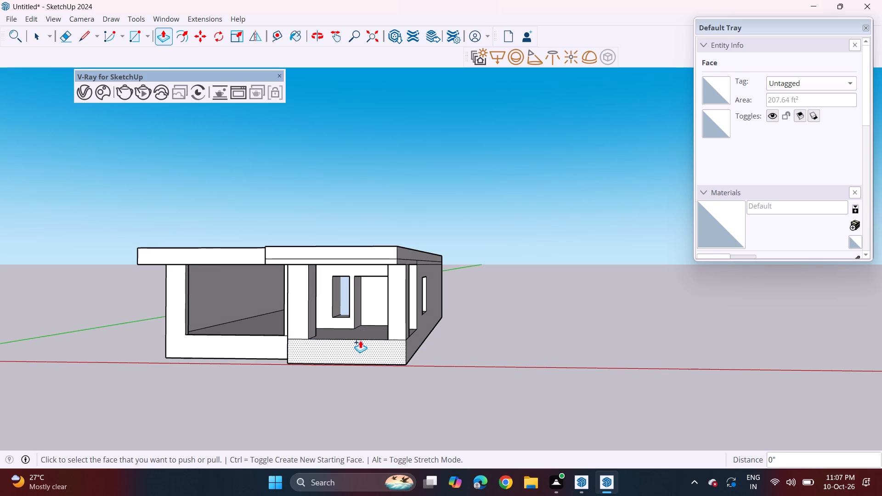
pyautogui.moveTo(332, 335); pyautogui.dragTo(326, 333, button='middle')
pyautogui.keyDown('shift'); pyautogui.moveTo(317, 331); pyautogui.dragTo(404, 359, button='middle'); pyautogui.keyUp('shift')
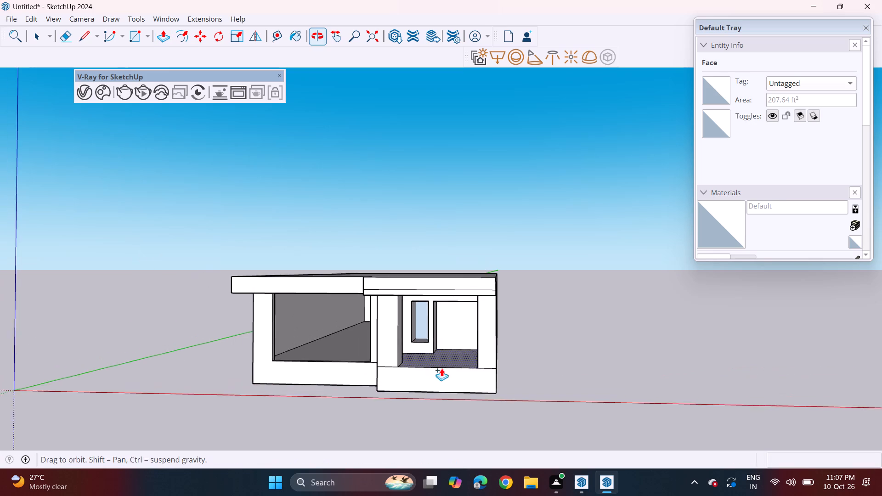
pyautogui.moveTo(428, 361); pyautogui.dragTo(408, 355, button='middle')
pyautogui.scroll(2, 394, 346)
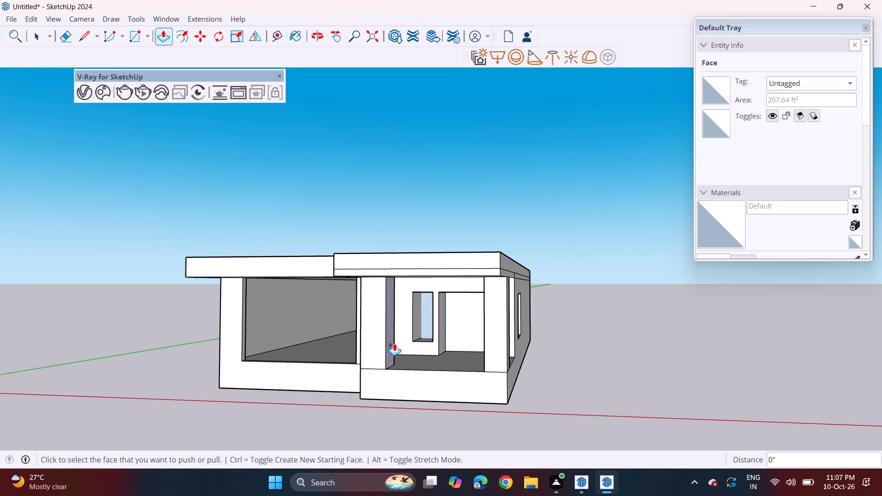
pyautogui.keyDown('shift'); pyautogui.moveTo(394, 343); pyautogui.dragTo(428, 358, button='middle'); pyautogui.keyUp('shift')
pyautogui.moveTo(420, 362); pyautogui.dragTo(397, 364, button='middle')
pyautogui.keyDown('shift'); pyautogui.moveTo(394, 357); pyautogui.dragTo(390, 344, button='middle'); pyautogui.keyUp('shift')
pyautogui.moveTo(390, 344); pyautogui.dragTo(363, 339, button='middle')
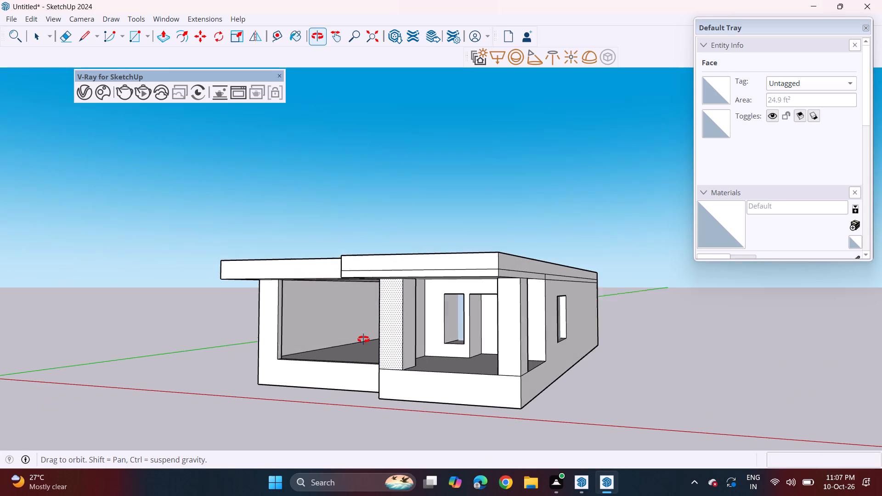
pyautogui.moveTo(363, 339); pyautogui.dragTo(359, 328, button='middle')
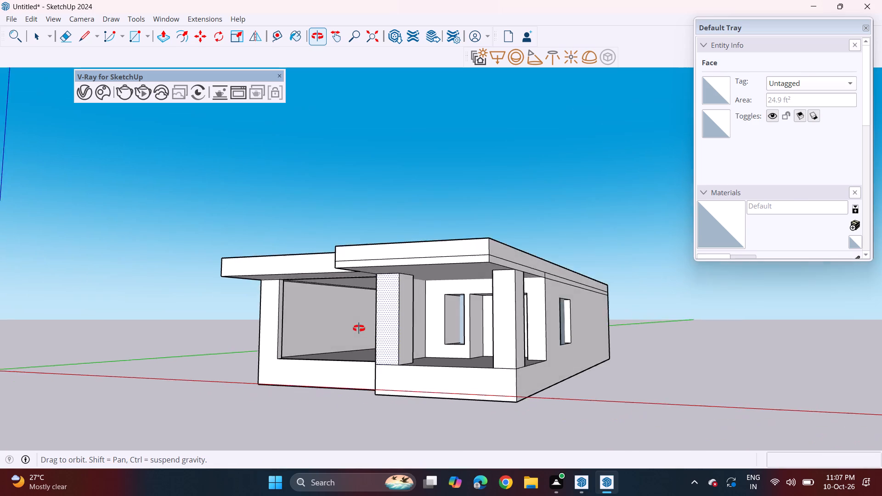
pyautogui.moveTo(359, 328); pyautogui.dragTo(364, 332, button='middle')
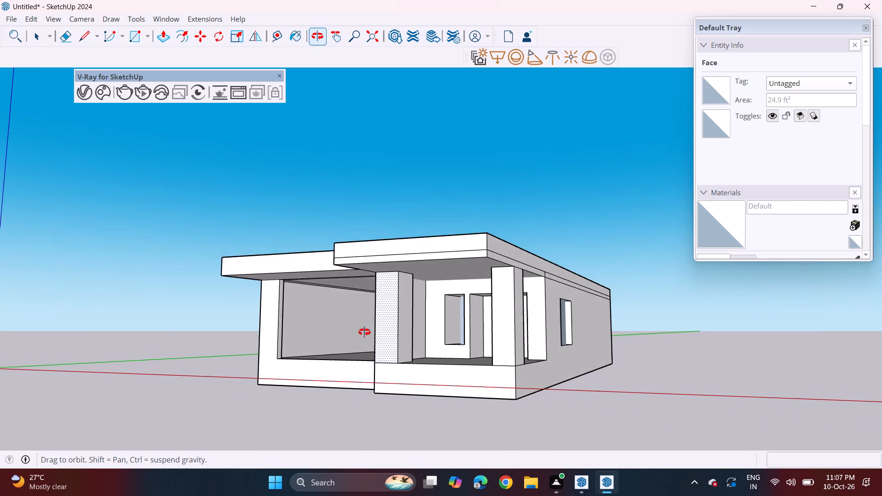
# Push the inner face of the porch's outer corner column in about 9 7/16" to make the column narrower.
pyautogui.moveTo(364, 332); pyautogui.dragTo(439, 360, button='middle')
pyautogui.scroll(3, 523, 369)
pyautogui.moveTo(526, 344); pyautogui.dragTo(551, 356, button='middle')
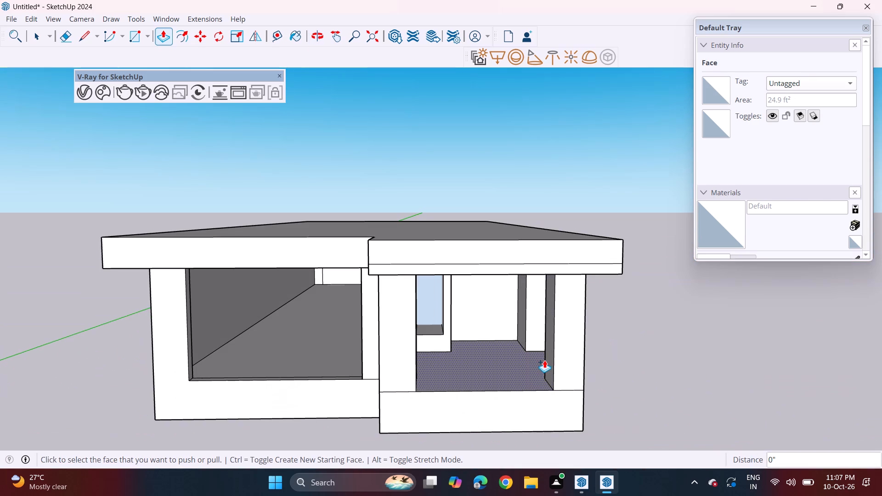
pyautogui.click(547, 361)
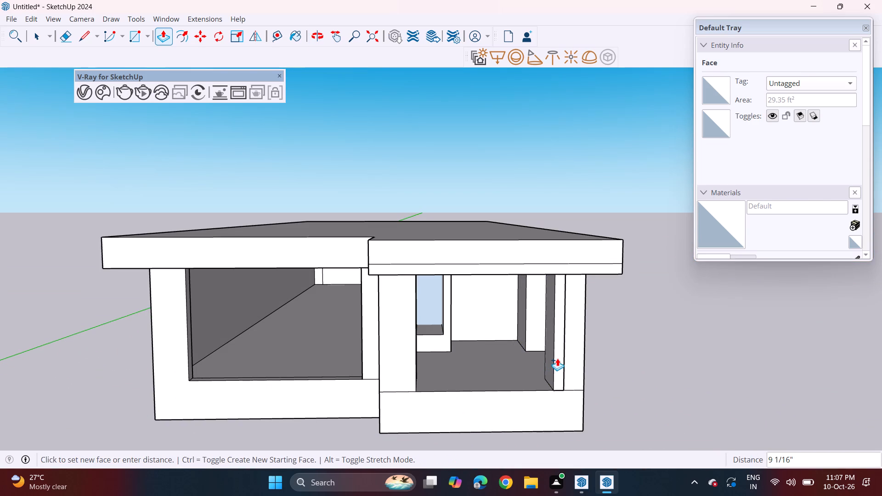
pyautogui.click(558, 359)
# Push the porch-side face of the column beside the middle pillar in a few inches to narrow the column.
pyautogui.moveTo(550, 369); pyautogui.dragTo(535, 371, button='middle')
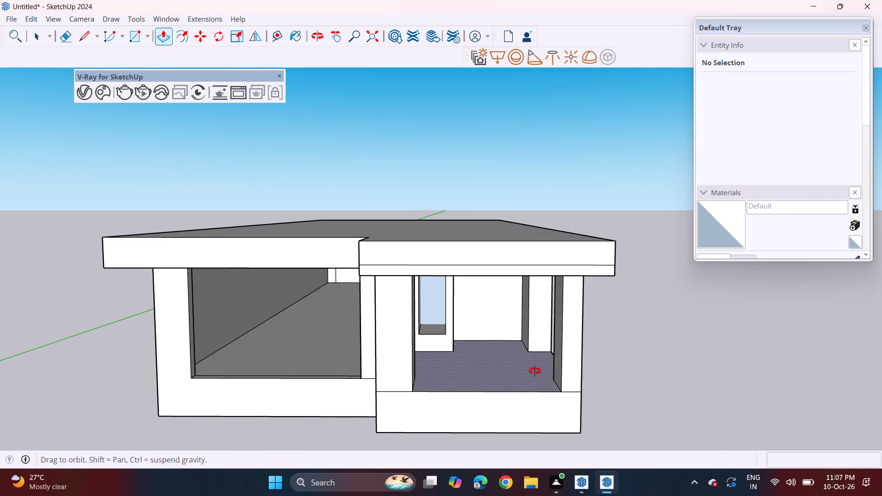
pyautogui.moveTo(535, 371); pyautogui.dragTo(463, 344, button='middle')
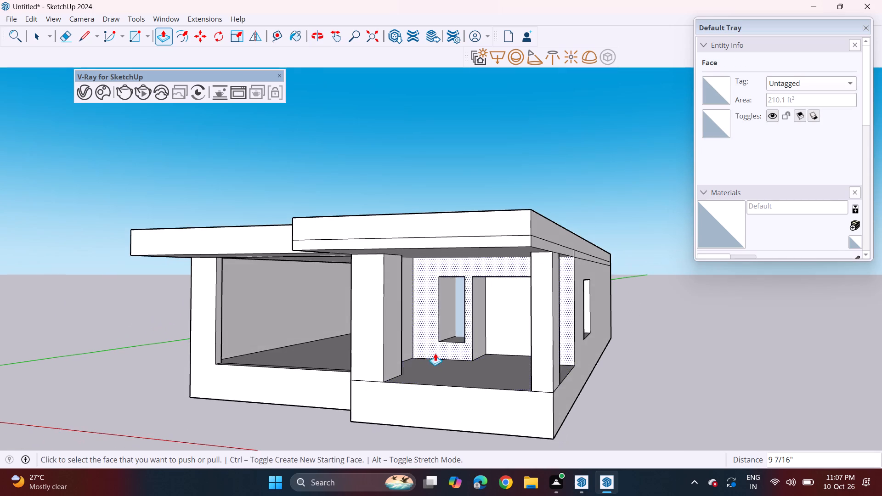
pyautogui.click(394, 363)
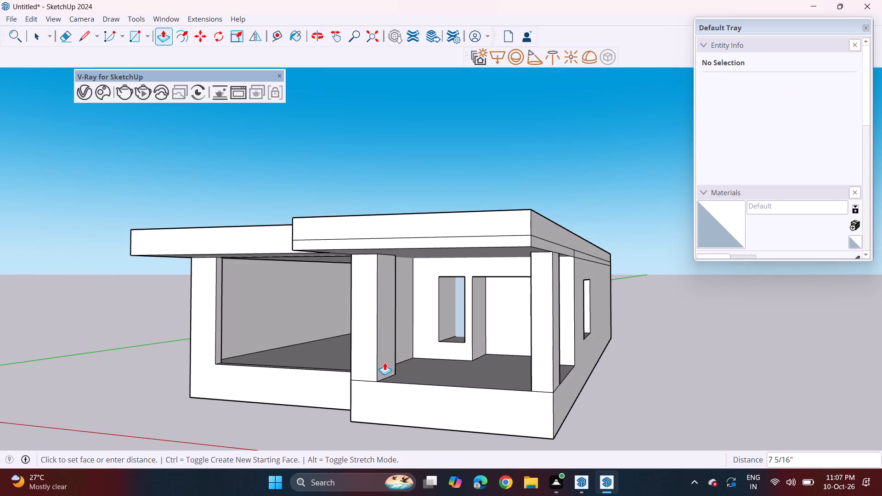
pyautogui.click(390, 364)
# Pull the outer corner column's inner face back toward the porch opening about 4 1/16".
pyautogui.moveTo(520, 363); pyautogui.dragTo(522, 363, button='middle')
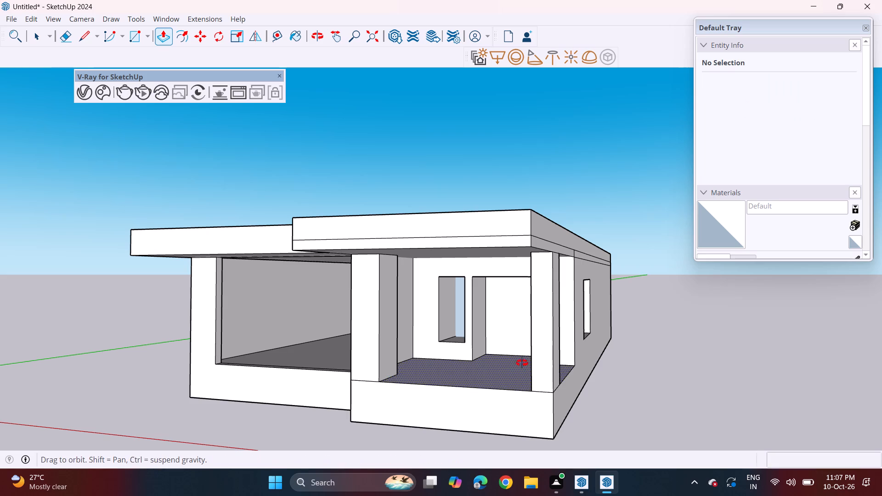
pyautogui.moveTo(522, 363); pyautogui.dragTo(639, 373, button='middle')
pyautogui.scroll(3, 622, 369)
pyautogui.click(589, 357)
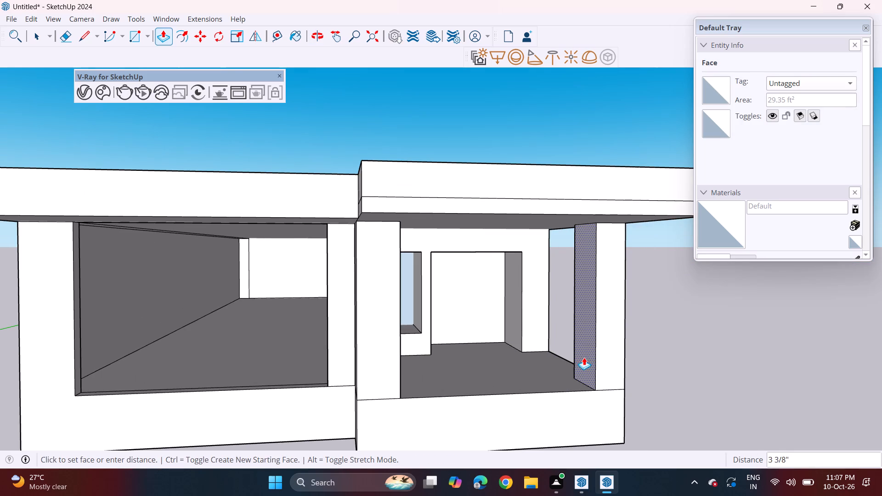
pyautogui.click(583, 357)
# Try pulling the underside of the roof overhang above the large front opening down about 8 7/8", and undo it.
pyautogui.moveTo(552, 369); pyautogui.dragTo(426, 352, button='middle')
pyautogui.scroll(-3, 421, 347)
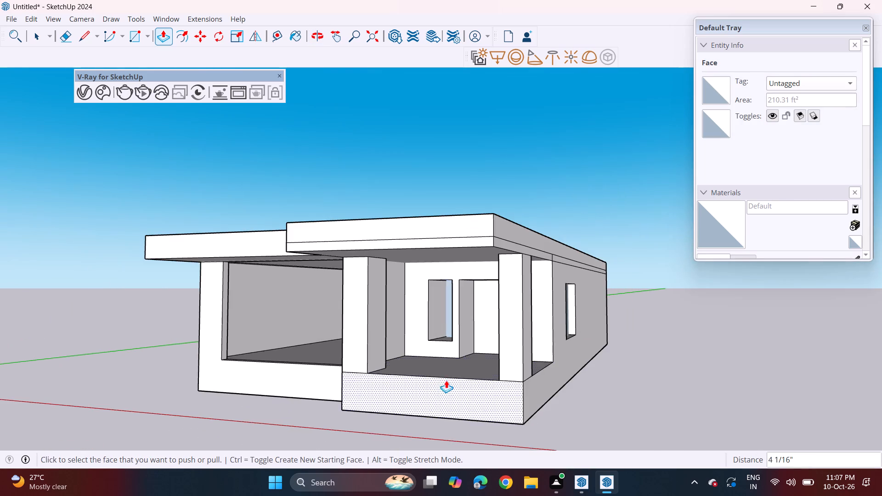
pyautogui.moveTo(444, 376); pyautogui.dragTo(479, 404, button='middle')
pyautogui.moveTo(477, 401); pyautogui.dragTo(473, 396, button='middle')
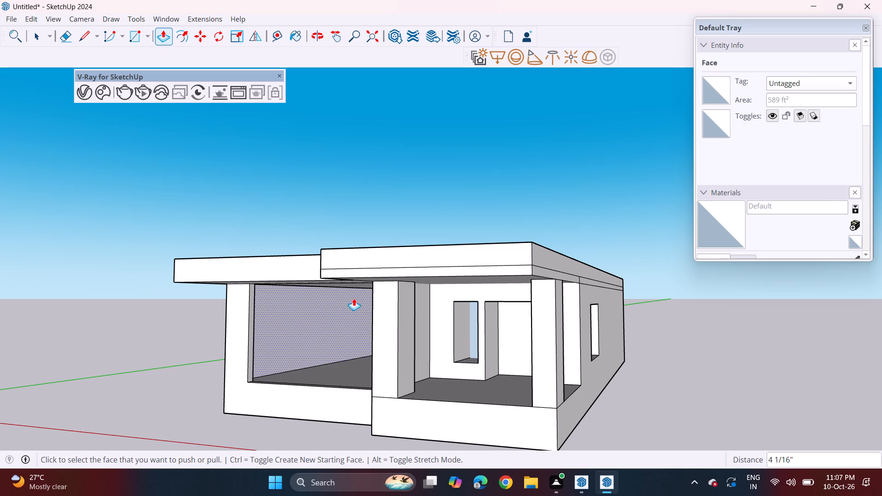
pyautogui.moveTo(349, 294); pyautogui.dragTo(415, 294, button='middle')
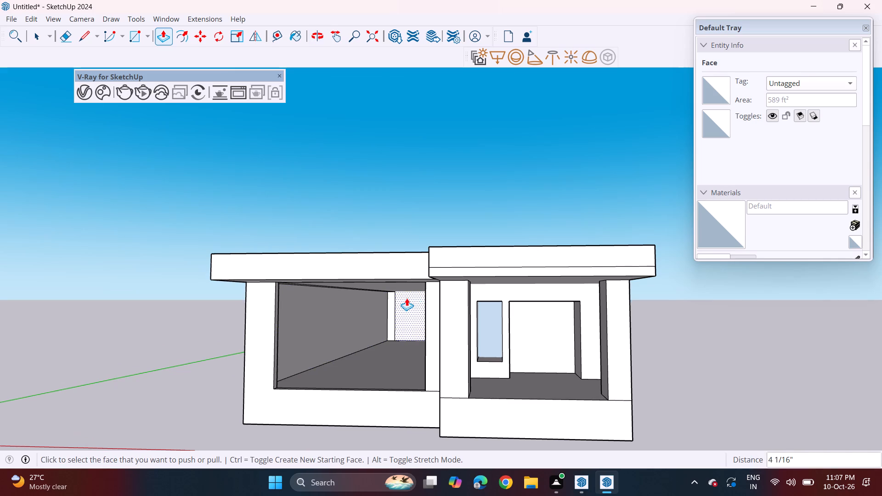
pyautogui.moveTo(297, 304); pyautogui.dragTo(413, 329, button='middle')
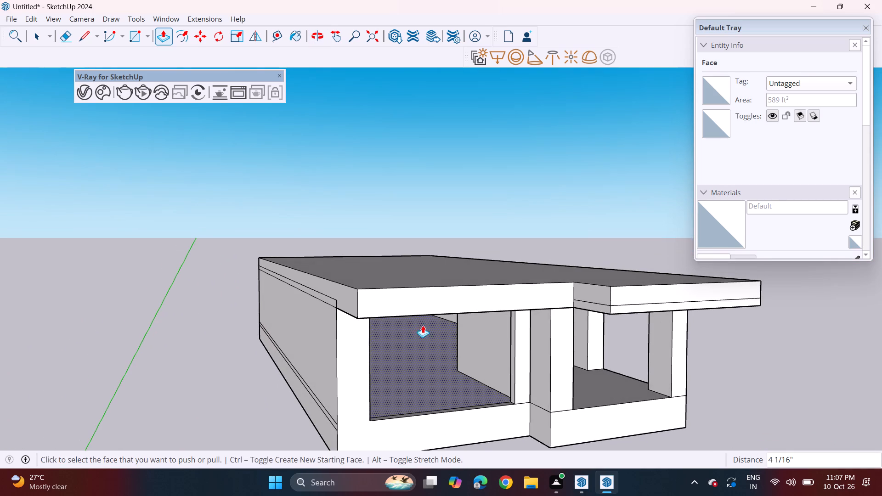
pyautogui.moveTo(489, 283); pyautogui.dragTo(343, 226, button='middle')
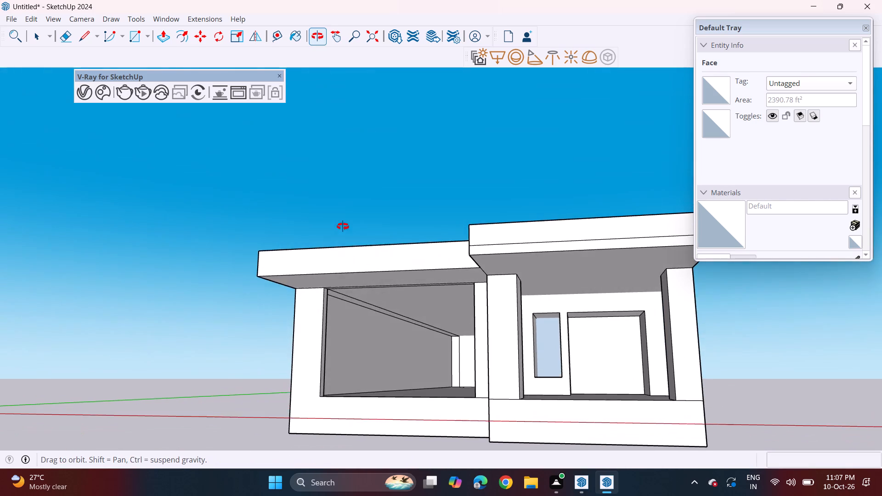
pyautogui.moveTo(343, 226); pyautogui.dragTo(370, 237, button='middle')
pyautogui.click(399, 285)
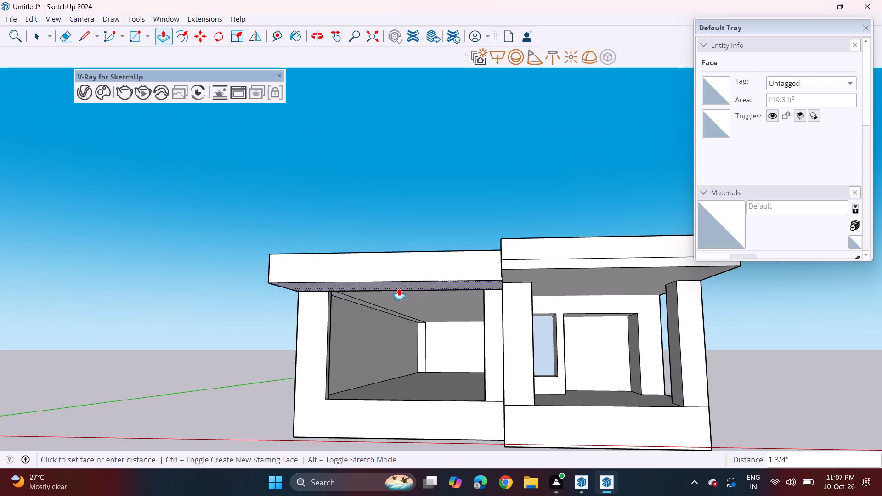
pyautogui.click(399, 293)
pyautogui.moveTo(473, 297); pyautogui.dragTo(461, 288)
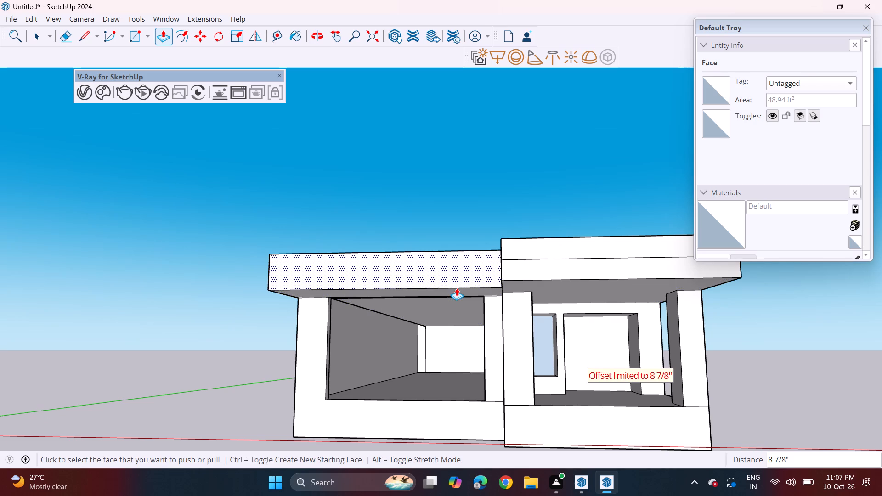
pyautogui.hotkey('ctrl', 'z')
# Draw a vertical line 1' 4 7/8" long on the roof slab's side, from the side wall's front upper corner to the slab's top edge.
pyautogui.moveTo(457, 304); pyautogui.dragTo(421, 287, button='middle')
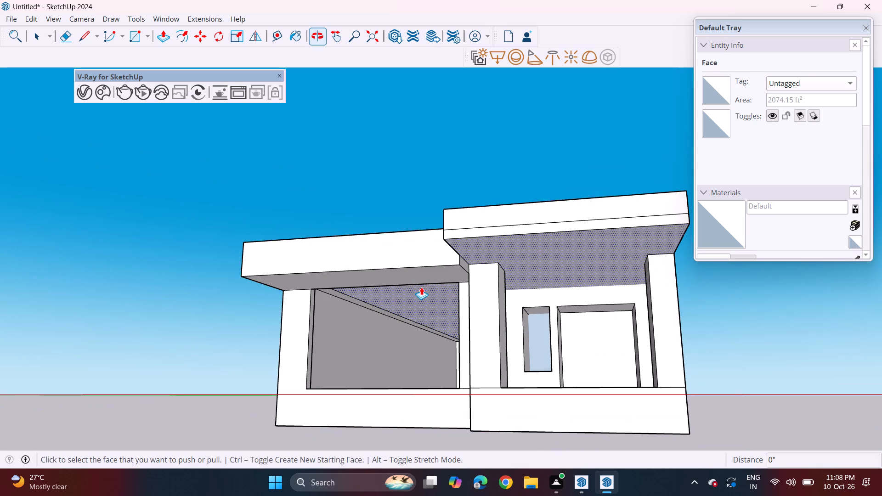
pyautogui.scroll(2, 438, 266)
pyautogui.moveTo(428, 276); pyautogui.dragTo(445, 305, button='middle')
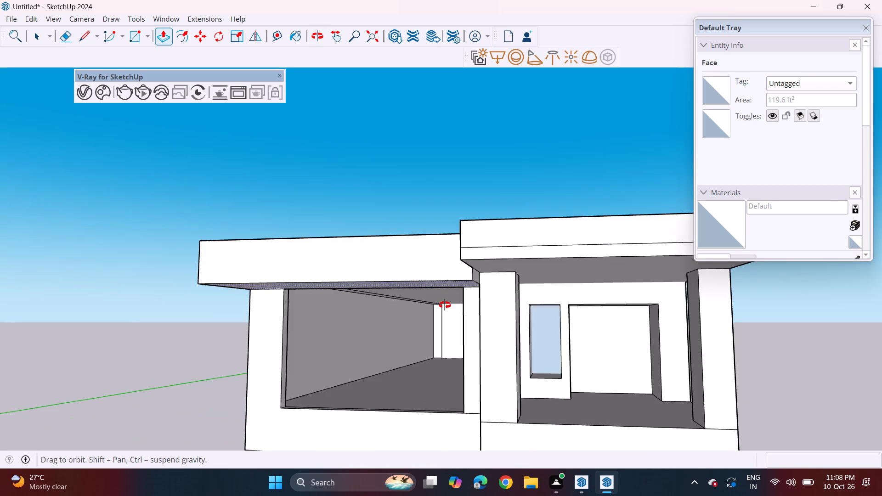
pyautogui.moveTo(445, 305); pyautogui.dragTo(657, 301, button='middle')
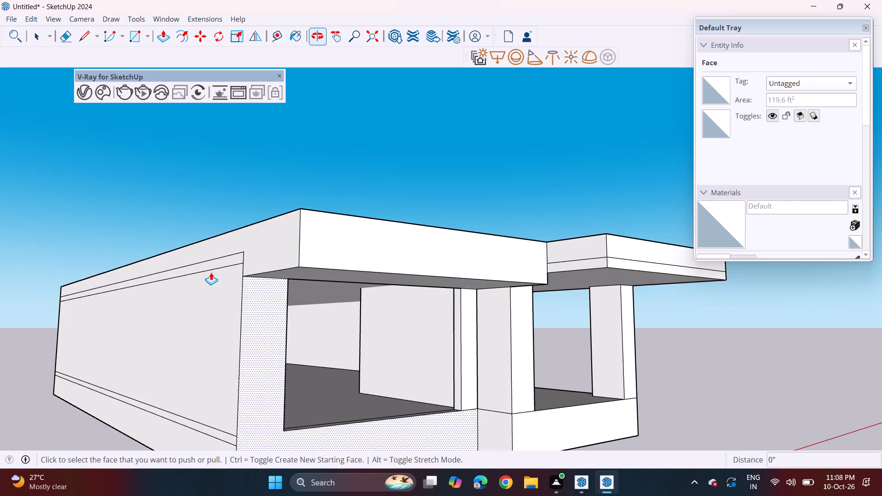
pyautogui.click(86, 42)
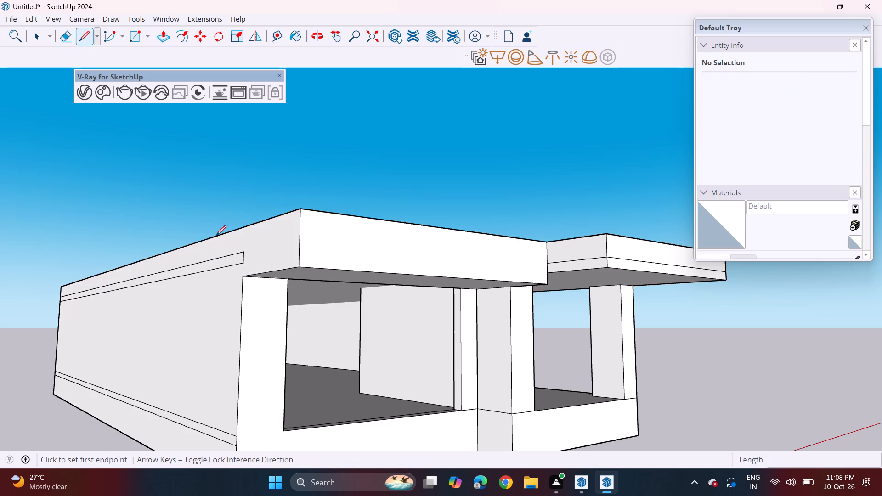
pyautogui.click(246, 254)
pyautogui.click(245, 227)
# Pull the side face of the front roof overhang outward 2' 3" beyond the side wall.
pyautogui.click(164, 41)
pyautogui.click(284, 262)
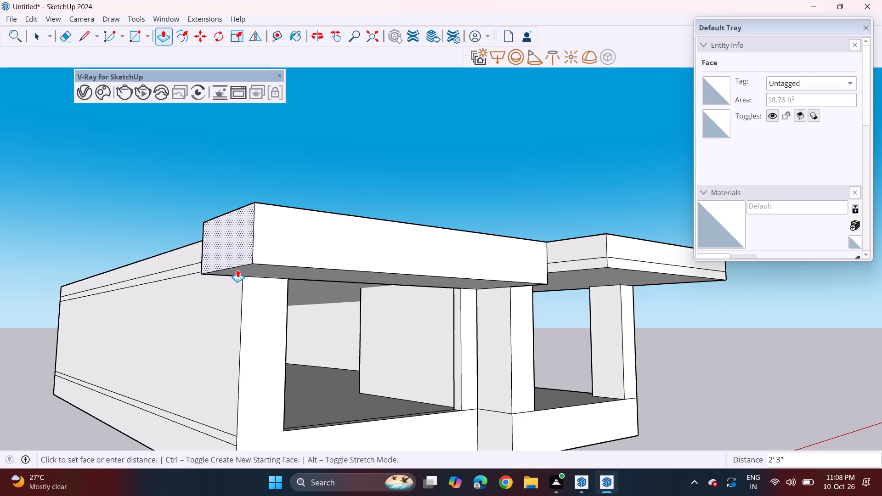
pyautogui.click(237, 270)
# Draw a line about 6' 10 1/4" long across the overhang's underside, from the outer wall corner to the front edge.
pyautogui.moveTo(331, 305); pyautogui.dragTo(205, 284, button='middle')
pyautogui.scroll(-3, 157, 294)
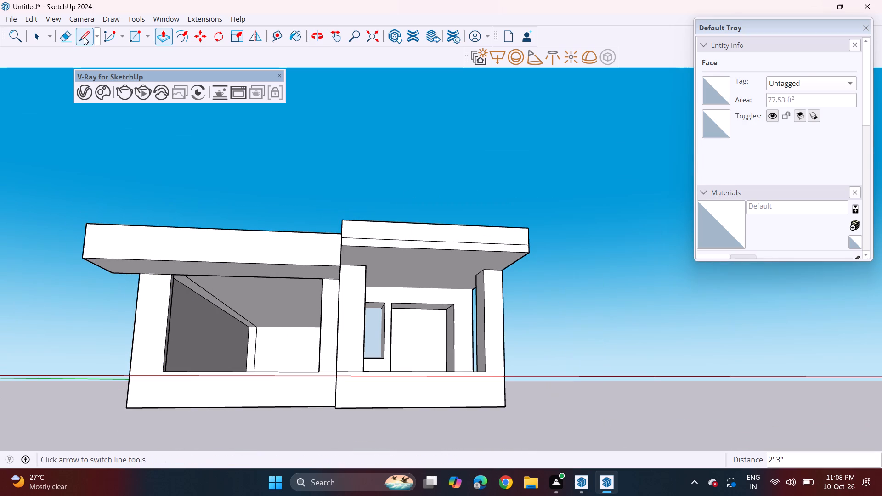
pyautogui.click(81, 37)
pyautogui.click(141, 280)
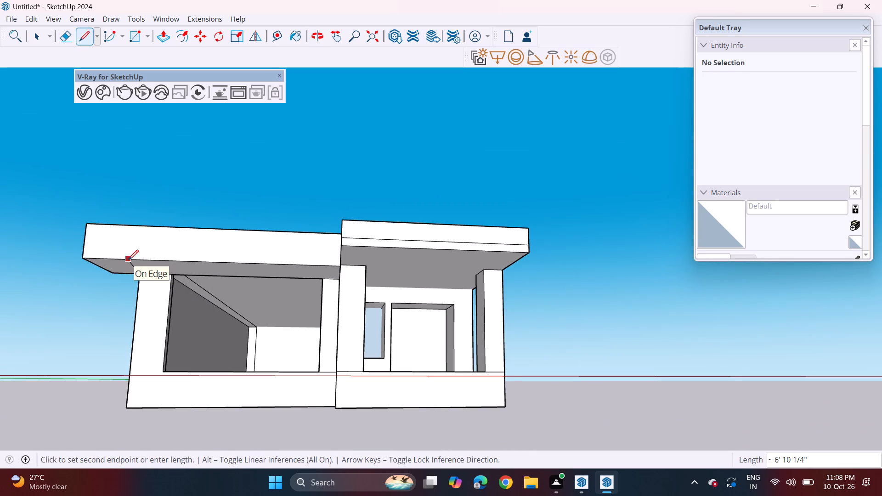
pyautogui.click(128, 260)
pyautogui.moveTo(148, 276); pyautogui.dragTo(180, 236, button='middle')
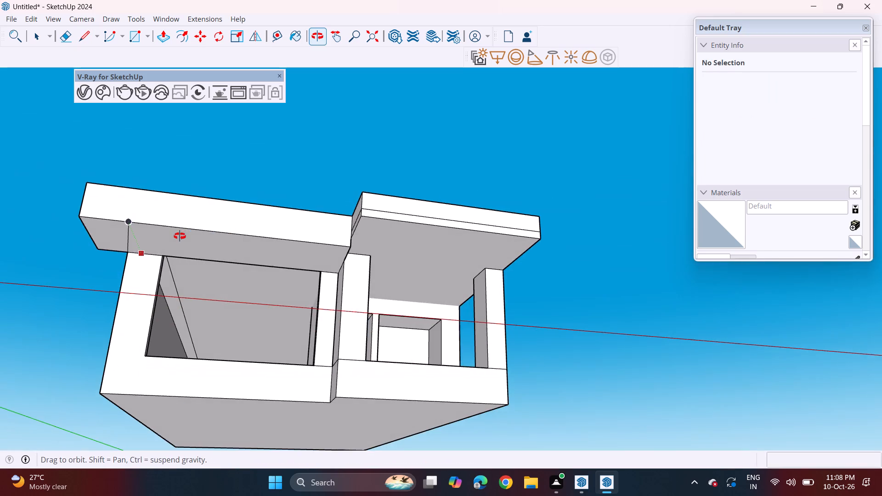
# Undo the last underside line and redraw it from the outer wall corner to the overhang's front edge.
pyautogui.moveTo(180, 236); pyautogui.dragTo(191, 201, button='middle')
pyautogui.hotkey('ctrl', 'z')
pyautogui.click(124, 231)
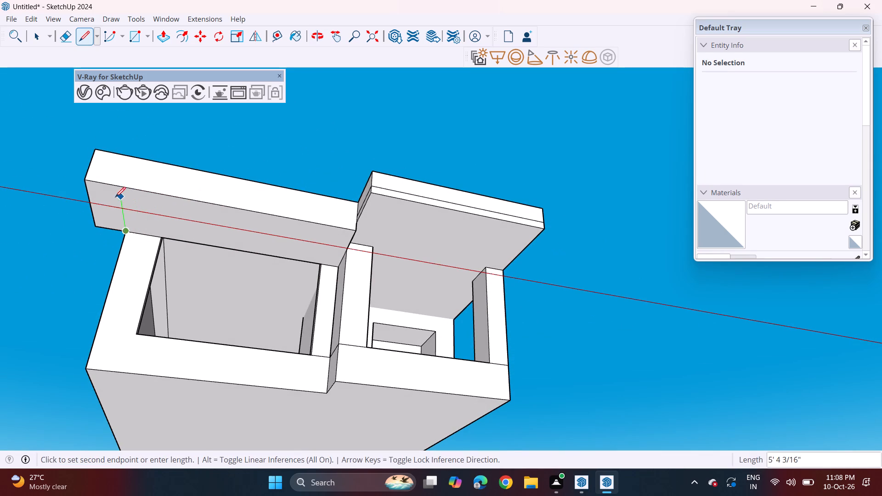
pyautogui.click(114, 185)
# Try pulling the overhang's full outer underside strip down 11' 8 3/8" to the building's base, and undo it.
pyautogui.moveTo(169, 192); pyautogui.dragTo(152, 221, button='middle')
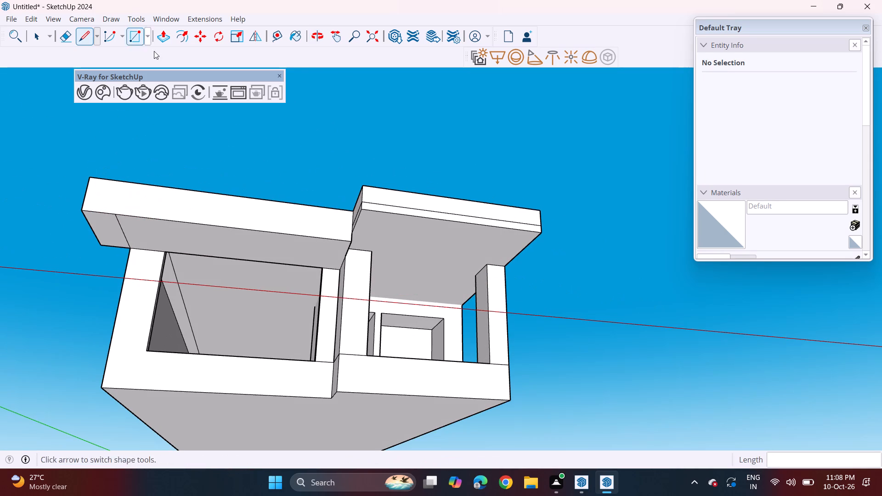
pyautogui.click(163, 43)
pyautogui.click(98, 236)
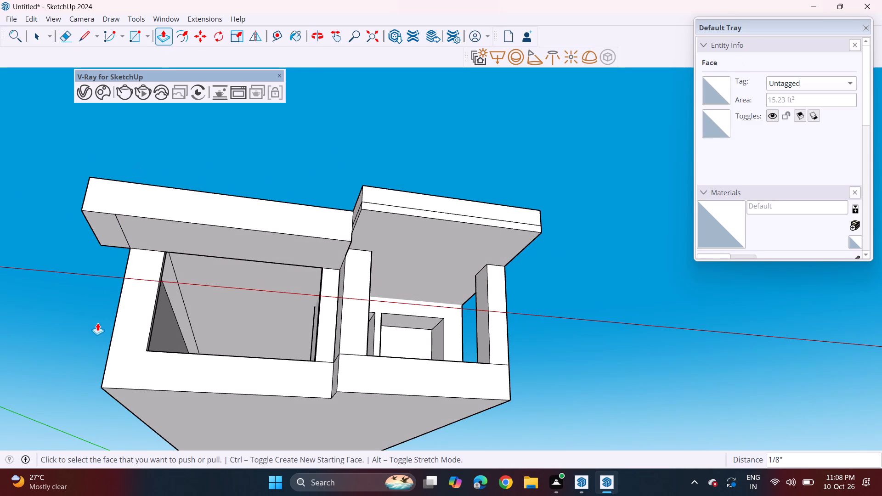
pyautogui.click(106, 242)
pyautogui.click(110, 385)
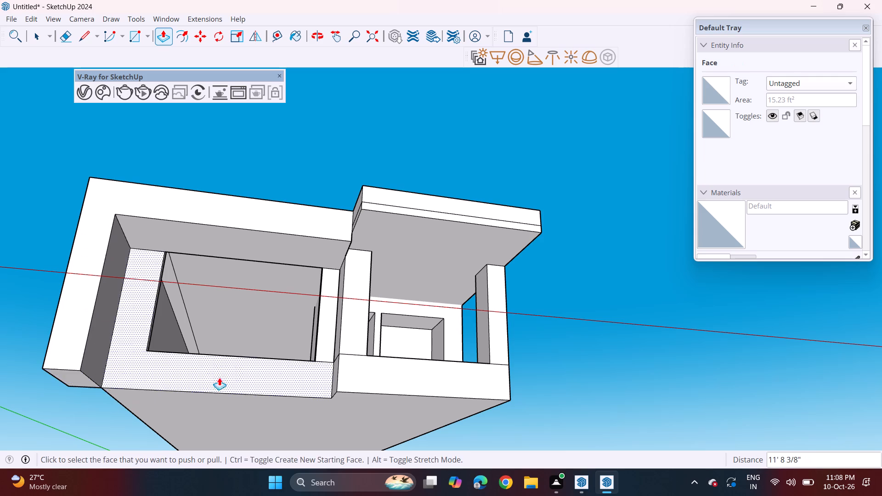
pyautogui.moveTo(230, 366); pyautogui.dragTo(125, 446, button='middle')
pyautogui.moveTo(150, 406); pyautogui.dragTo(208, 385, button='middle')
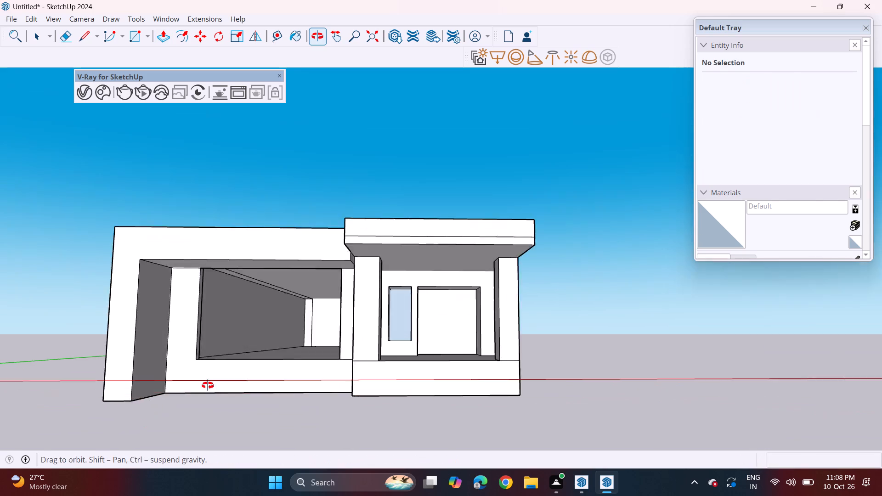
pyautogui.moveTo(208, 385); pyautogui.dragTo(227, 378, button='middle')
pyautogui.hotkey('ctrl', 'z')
# Pull the front face of the large roof overhang forward about 1' 7 1/4".
pyautogui.moveTo(191, 334); pyautogui.dragTo(310, 303, button='middle')
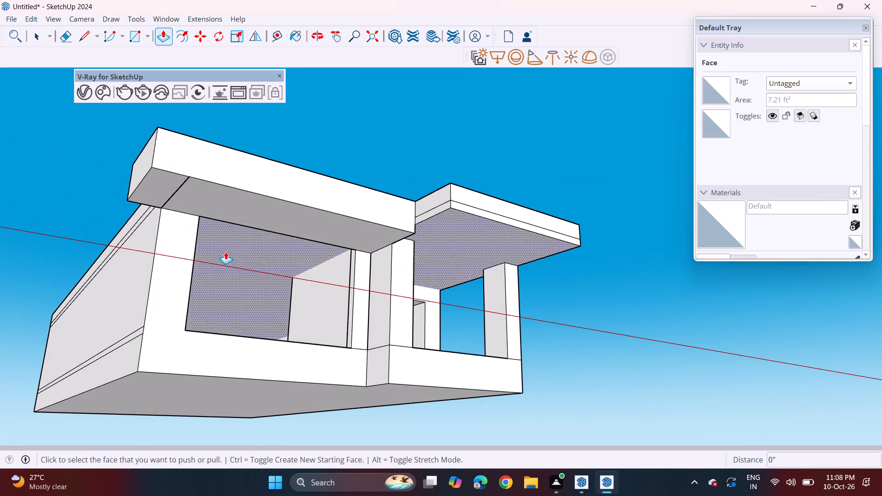
pyautogui.click(232, 165)
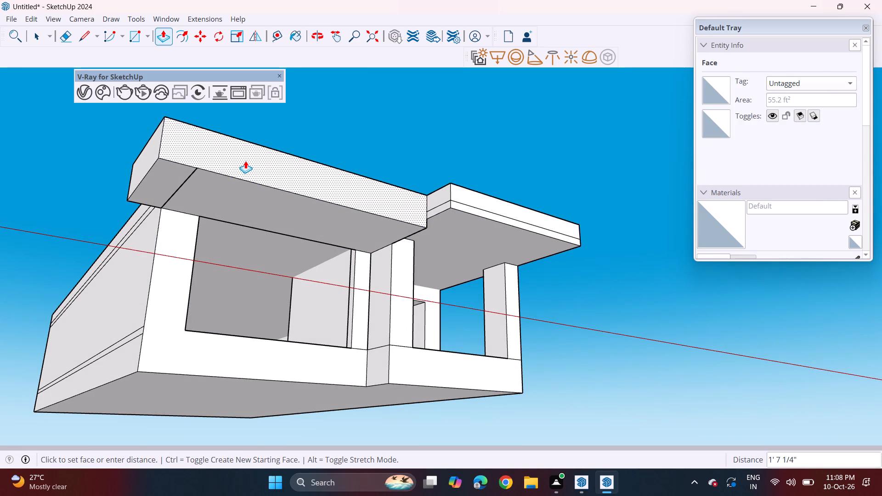
pyautogui.click(245, 161)
# Draw a line about 2' 6" long across the outer underside strip, roughly midway, from its outer edge to the lengthwise line.
pyautogui.click(81, 39)
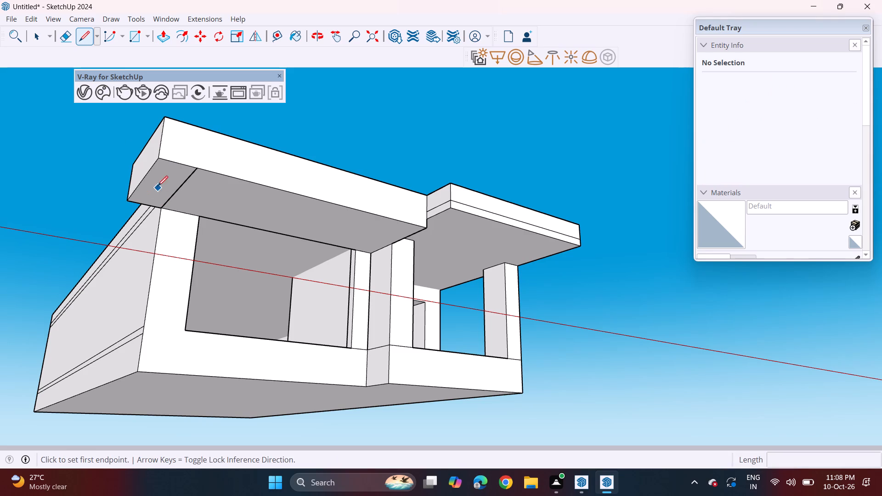
pyautogui.click(147, 178)
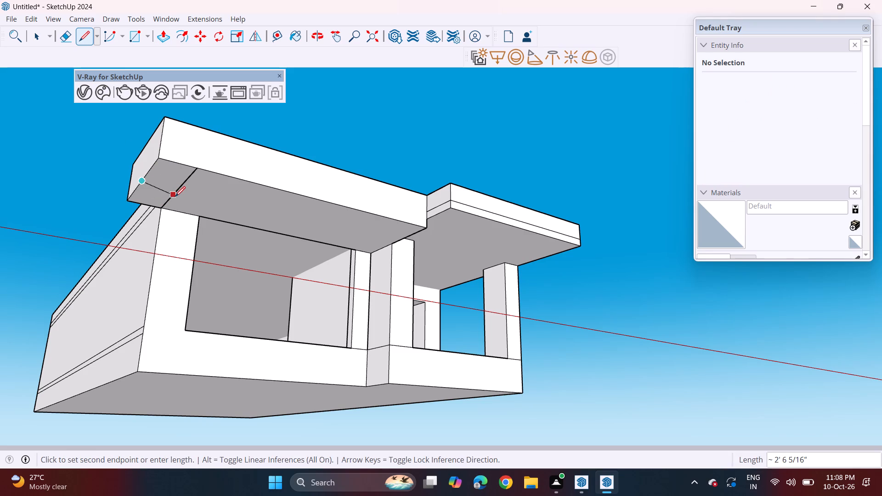
pyautogui.click(179, 192)
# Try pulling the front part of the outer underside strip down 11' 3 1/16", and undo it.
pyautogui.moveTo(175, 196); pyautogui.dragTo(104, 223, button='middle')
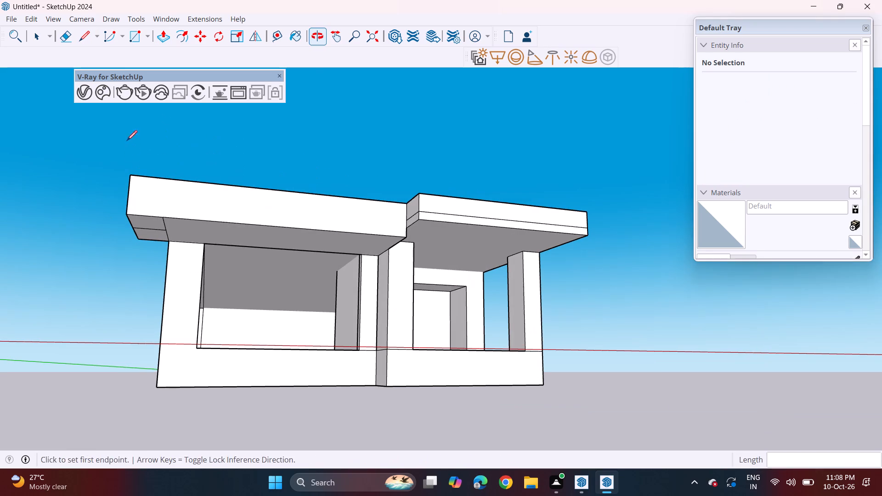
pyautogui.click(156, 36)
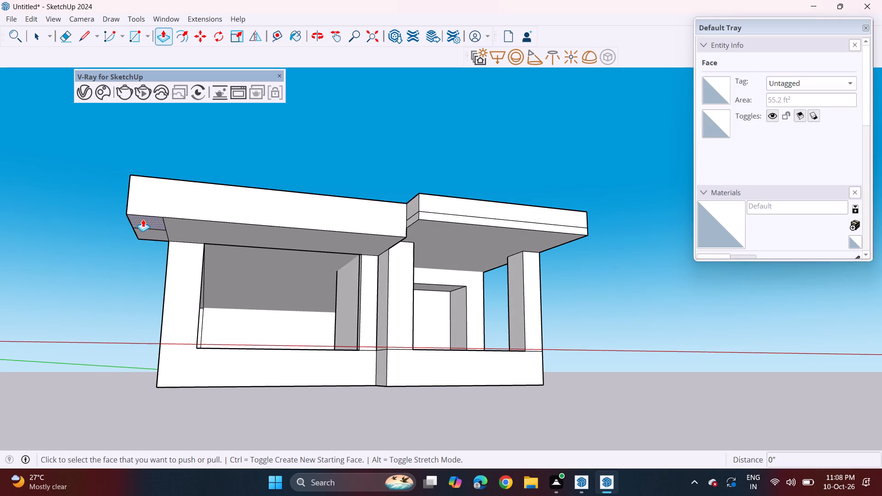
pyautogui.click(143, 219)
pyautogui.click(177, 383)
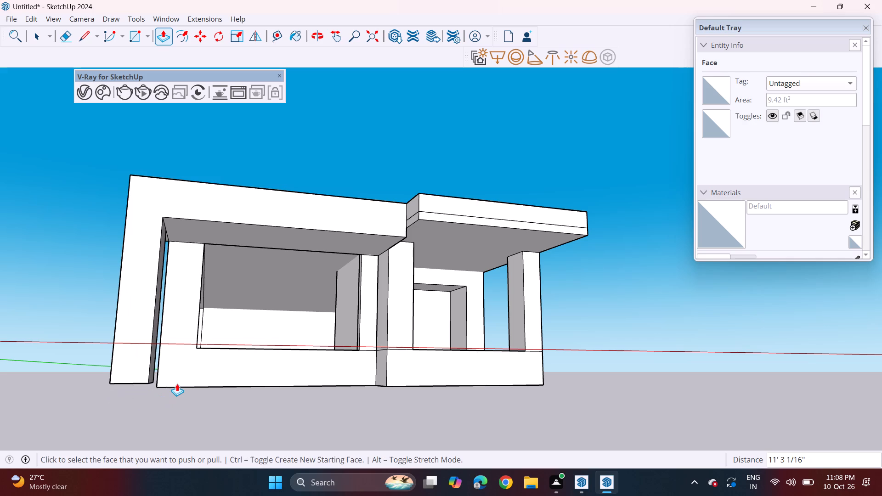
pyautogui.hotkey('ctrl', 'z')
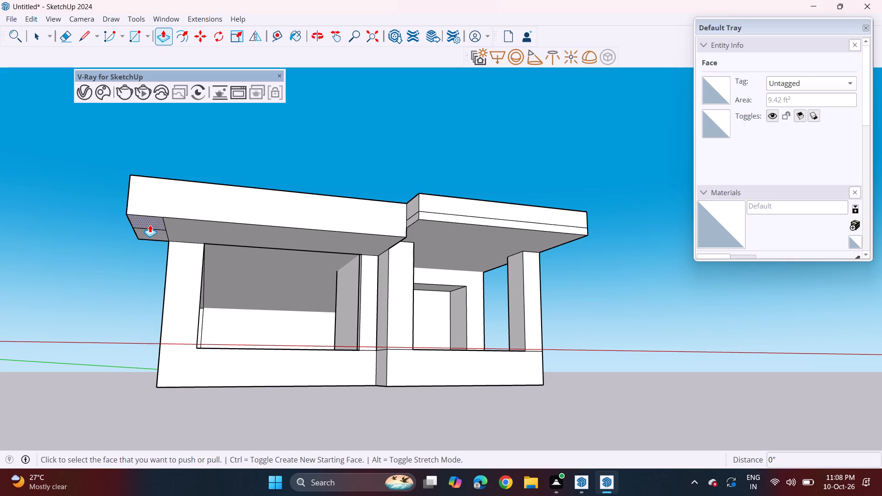
# Pull the front part of the outer underside strip down 11' 8 3/8" to the building's base as a side pier.
pyautogui.click(150, 225)
pyautogui.click(199, 387)
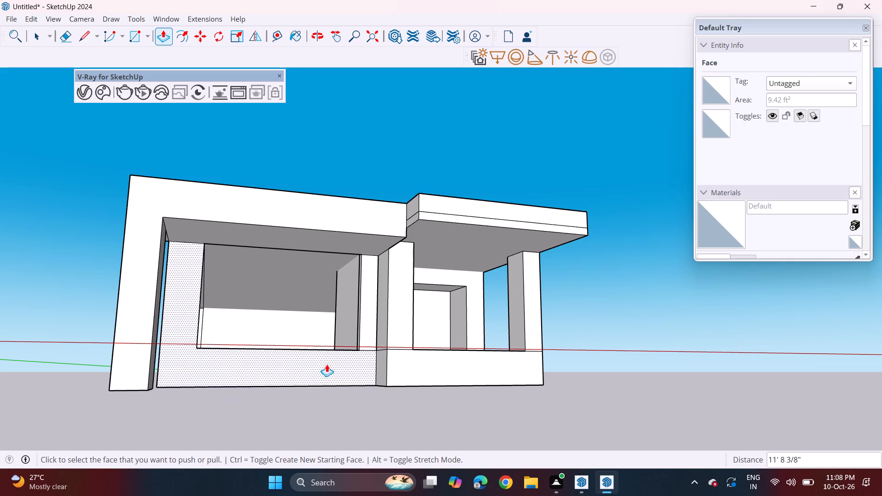
# Examine the front elevation with the side pier and the porch from several angles.
pyautogui.moveTo(327, 363); pyautogui.dragTo(164, 373, button='middle')
pyautogui.scroll(-2, 191, 365)
pyautogui.moveTo(224, 365); pyautogui.dragTo(205, 402, button='middle')
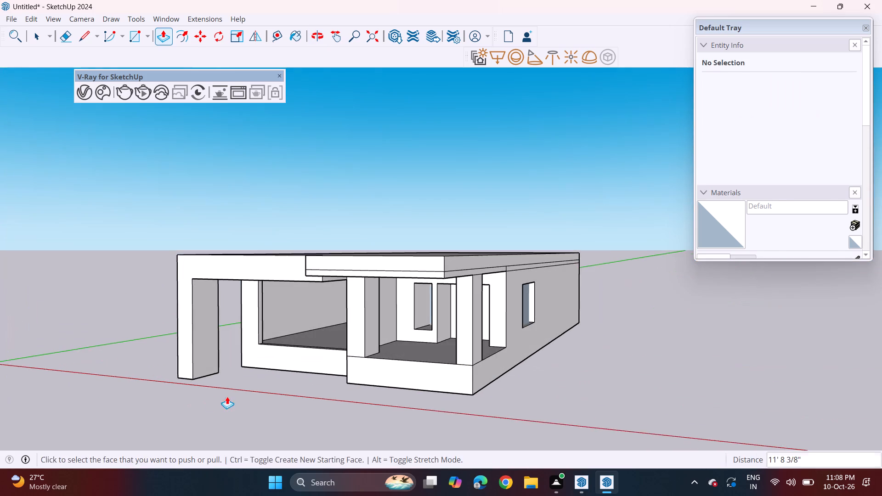
pyautogui.moveTo(263, 378); pyautogui.dragTo(198, 434, button='middle')
pyautogui.moveTo(200, 426); pyautogui.dragTo(221, 379, button='middle')
pyautogui.scroll(-3, 219, 386)
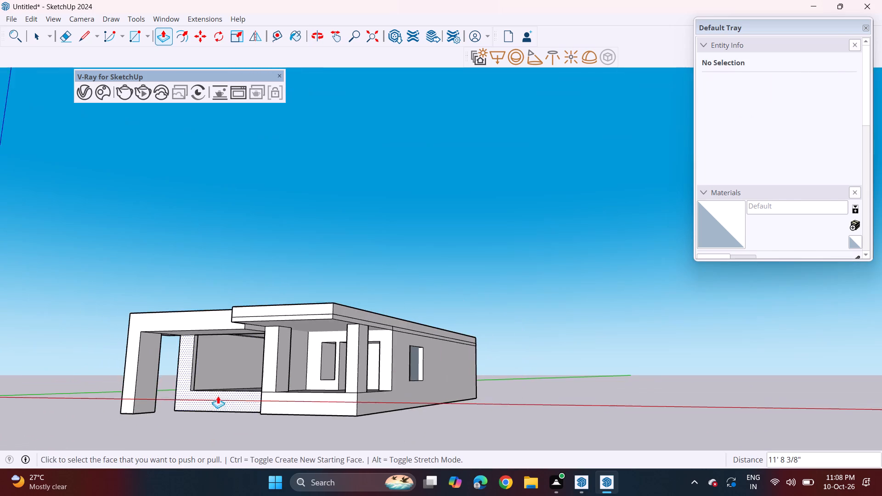
pyautogui.keyDown('shift'); pyautogui.moveTo(222, 402); pyautogui.dragTo(259, 395, button='middle'); pyautogui.keyUp('shift')
pyautogui.moveTo(262, 393); pyautogui.dragTo(250, 417, button='middle')
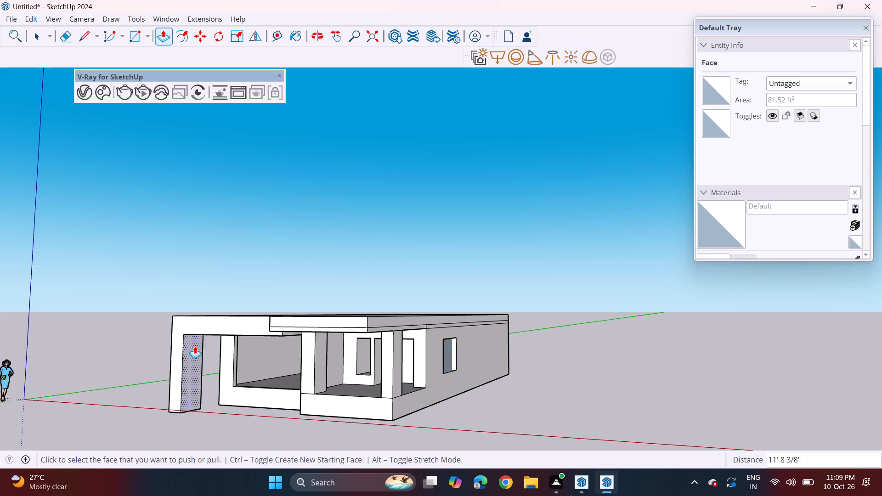
# Draw a stepped line across the roof top: about 17' from the overhang's inner corner, back, and 15' 7" to the opposite side edge.
pyautogui.moveTo(204, 309); pyautogui.dragTo(368, 310, button='middle')
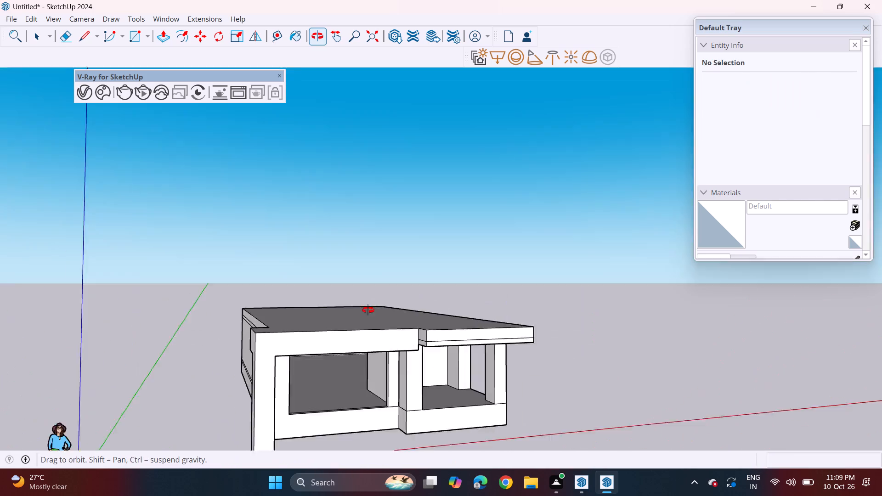
pyautogui.moveTo(368, 310); pyautogui.dragTo(285, 394, button='middle')
pyautogui.moveTo(83, 42); pyautogui.dragTo(88, 44)
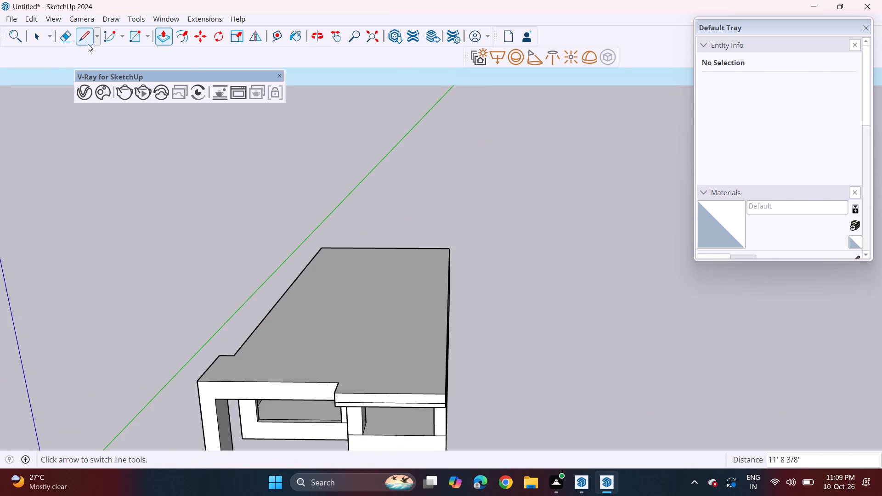
pyautogui.click(241, 357)
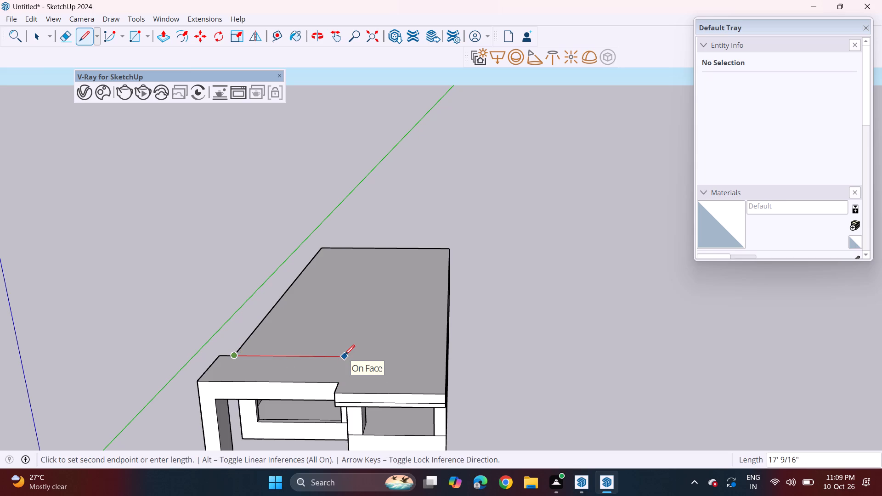
pyautogui.click(345, 355)
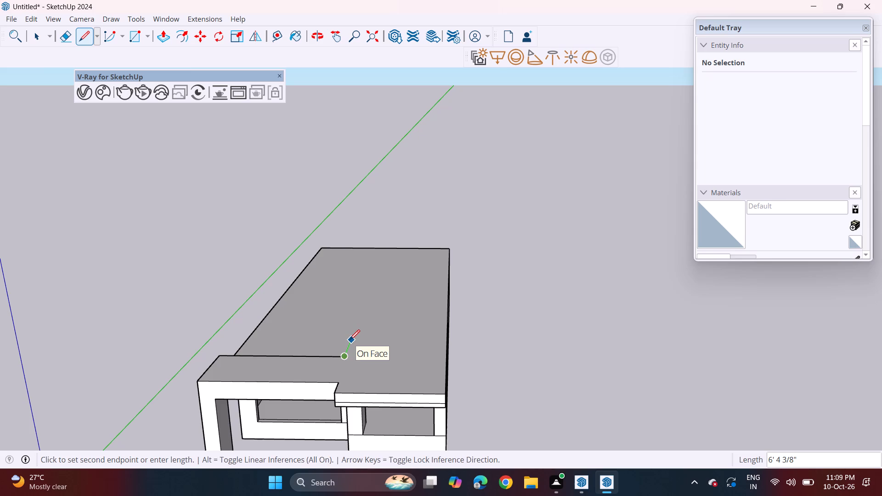
pyautogui.click(351, 335)
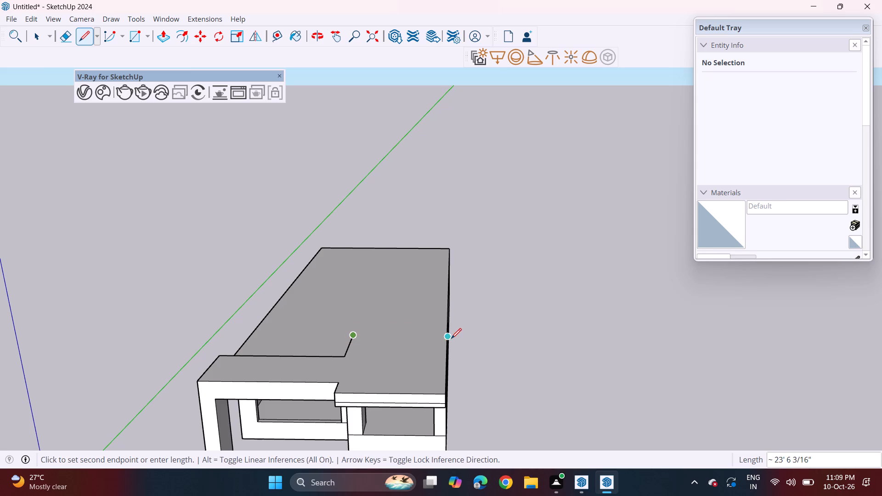
pyautogui.click(448, 337)
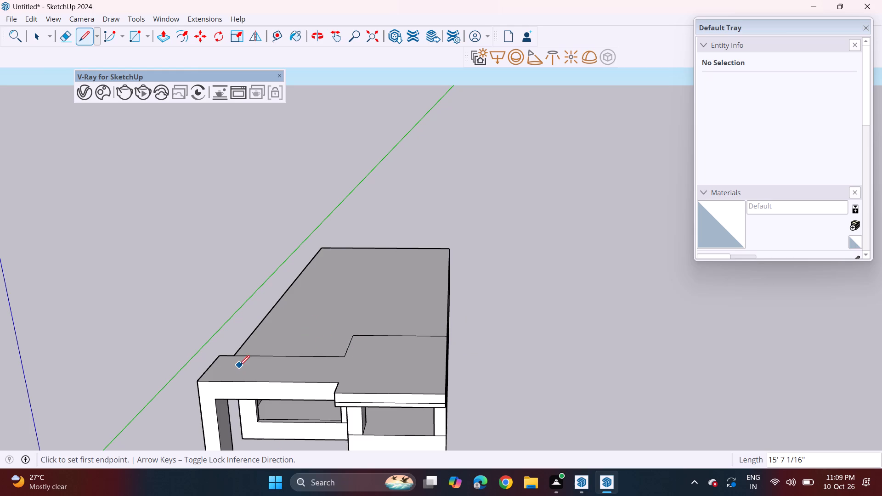
# Draw a second stepped line parallel to and slightly behind the first, from one side edge of the roof to the other.
pyautogui.scroll(2, 239, 365)
pyautogui.click(238, 348)
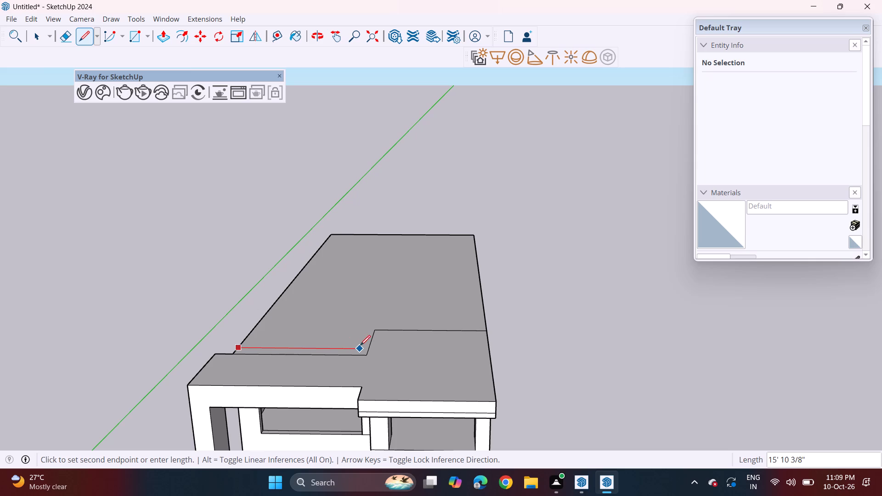
pyautogui.click(361, 349)
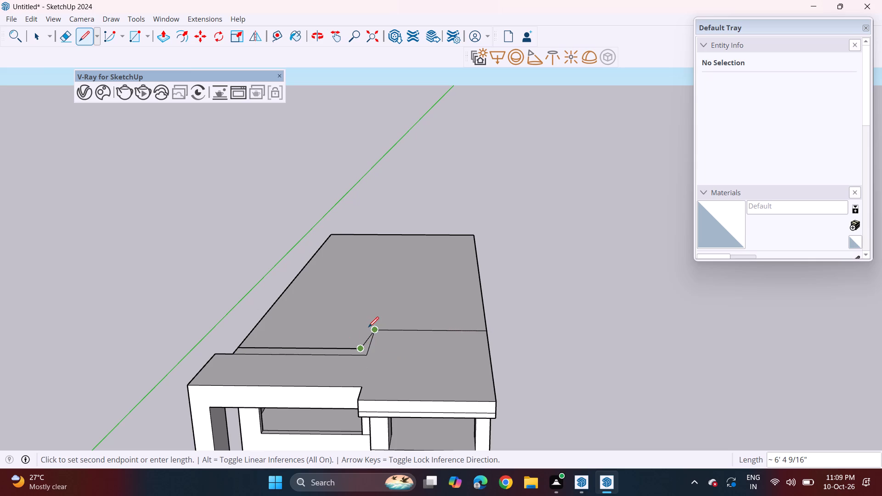
pyautogui.click(366, 328)
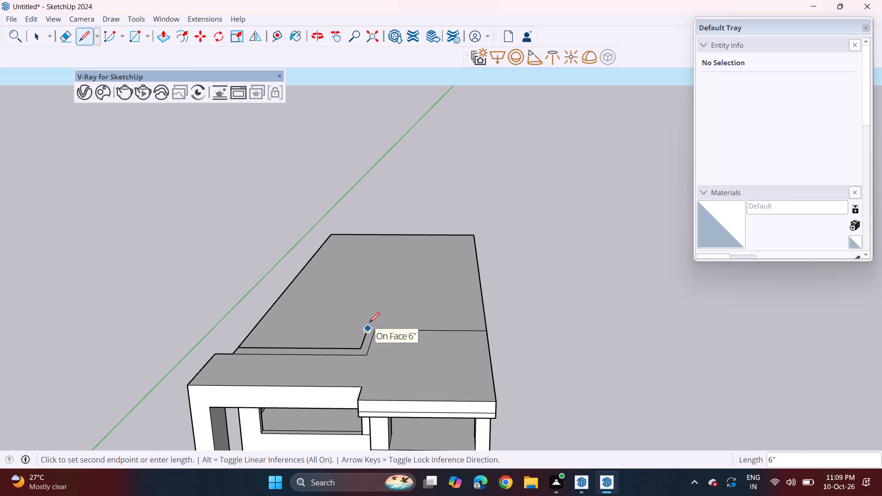
pyautogui.click(371, 322)
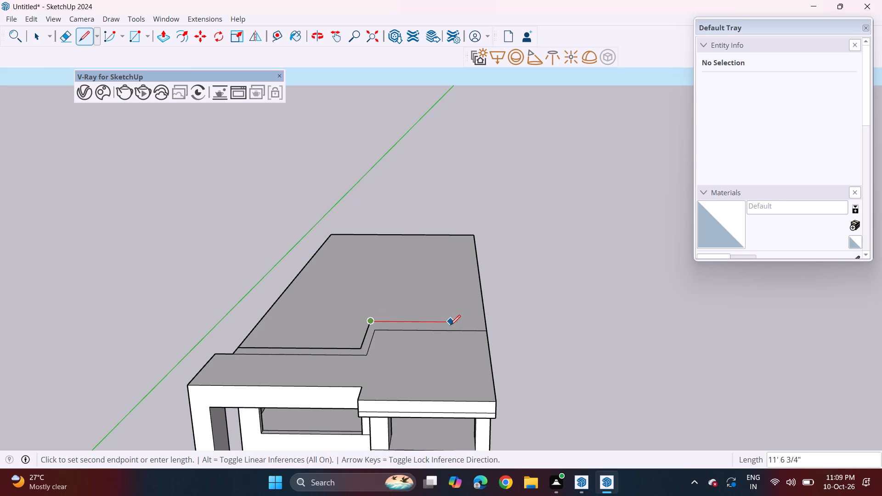
pyautogui.click(486, 323)
# Draw lines just inside the roof's side and back edges, about 30' 5" across the back, closing the inner outline at the stepped line.
pyautogui.click(477, 325)
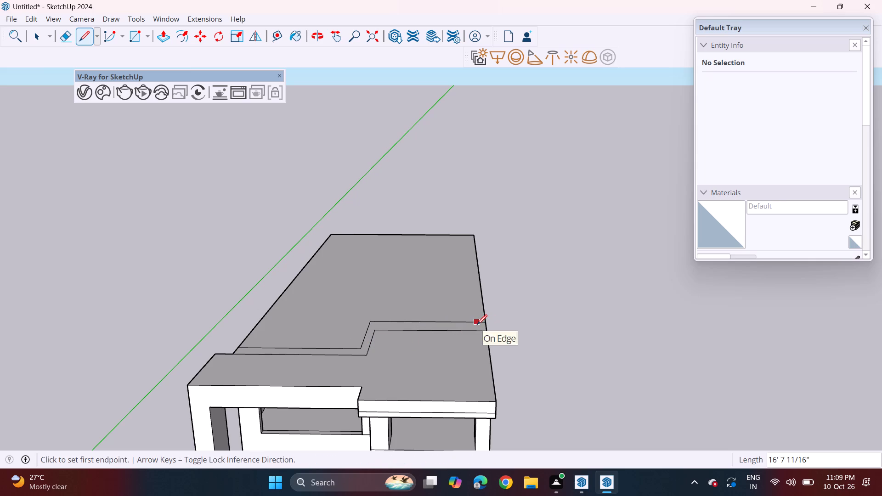
pyautogui.click(469, 239)
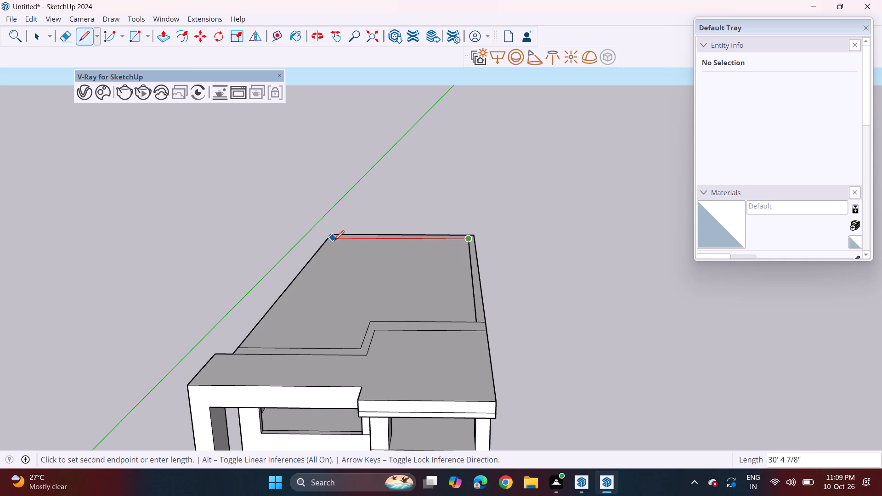
pyautogui.click(334, 240)
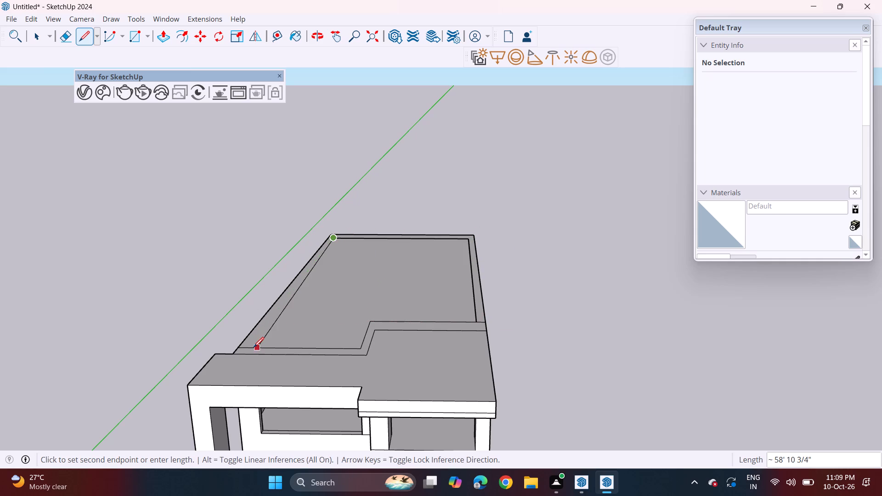
pyautogui.click(248, 348)
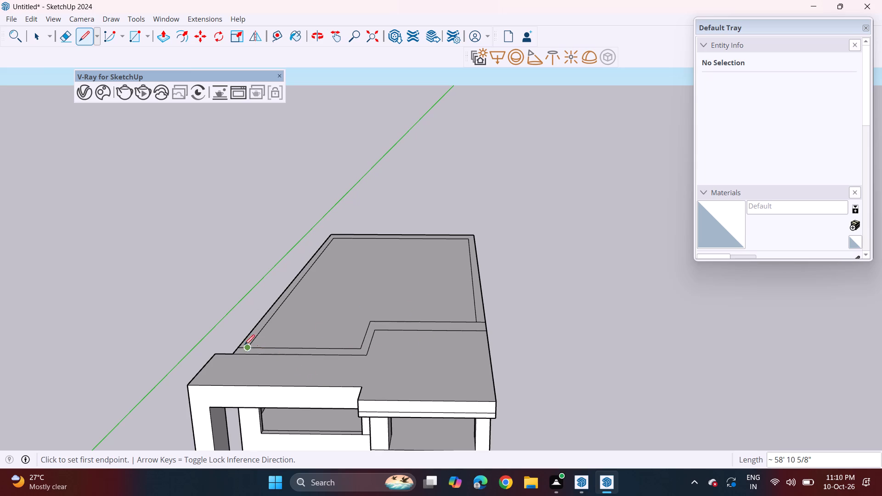
# Erase the two short line ends crossing the roof border band at both ends of the inner stepped line.
pyautogui.click(66, 36)
pyautogui.scroll(4, 268, 412)
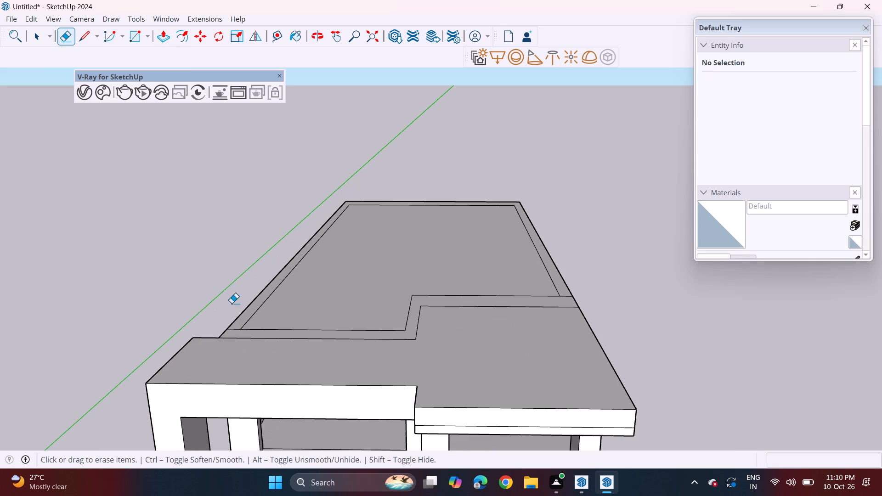
pyautogui.scroll(3, 231, 329)
pyautogui.click(231, 329)
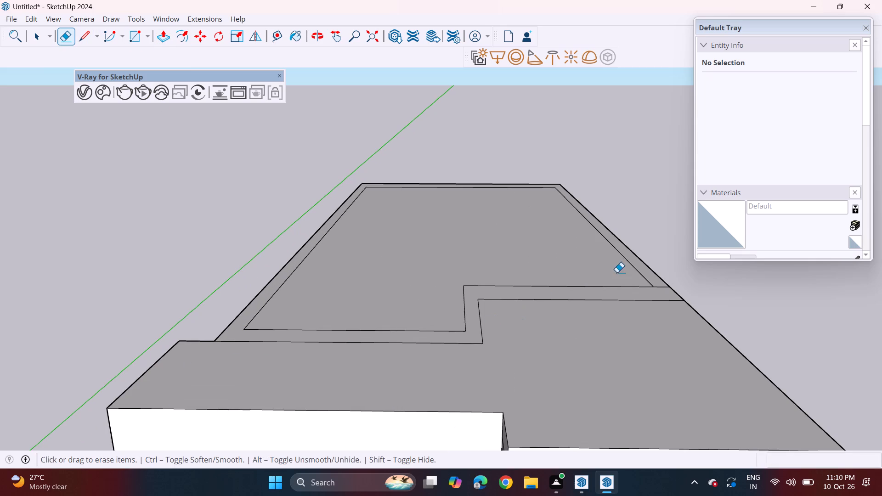
pyautogui.click(659, 287)
# Extrude the stepped border band on the roof upward 10' to form the first-floor walls.
pyautogui.scroll(-5, 629, 322)
pyautogui.moveTo(557, 368); pyautogui.dragTo(549, 368, button='middle')
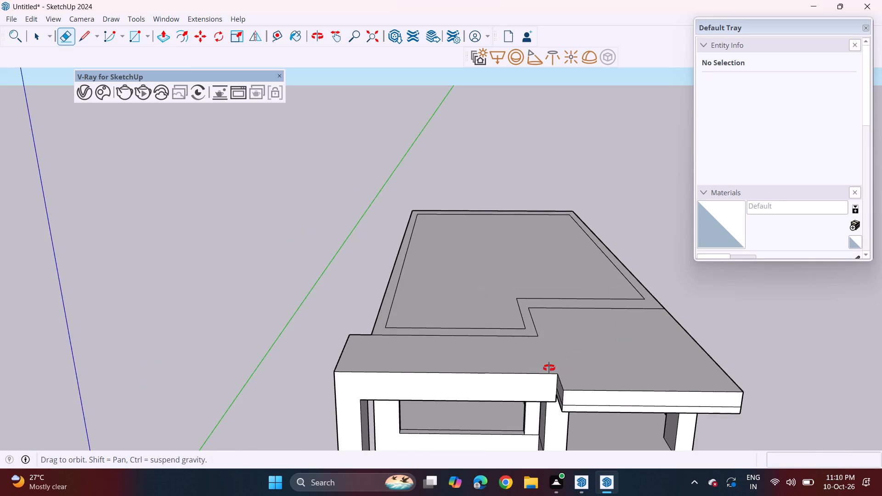
pyautogui.moveTo(549, 368); pyautogui.dragTo(347, 400, button='middle')
pyautogui.press('p')
pyautogui.click(460, 360)
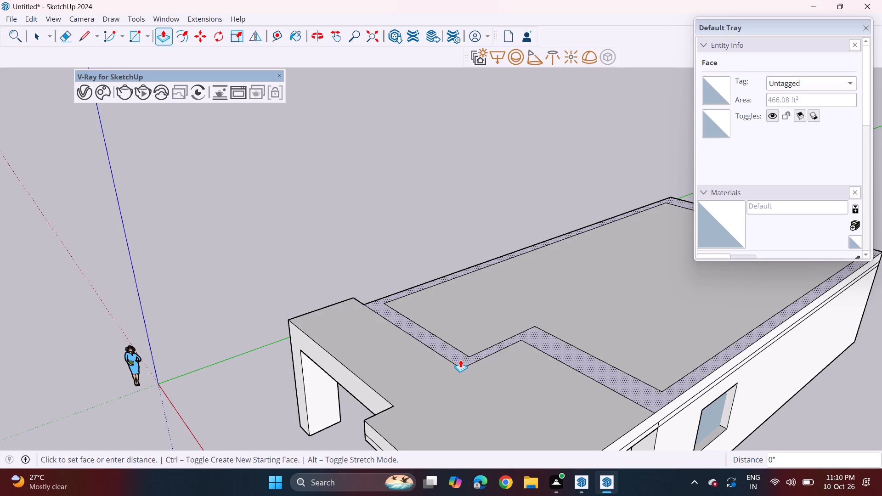
pyautogui.write("10'")
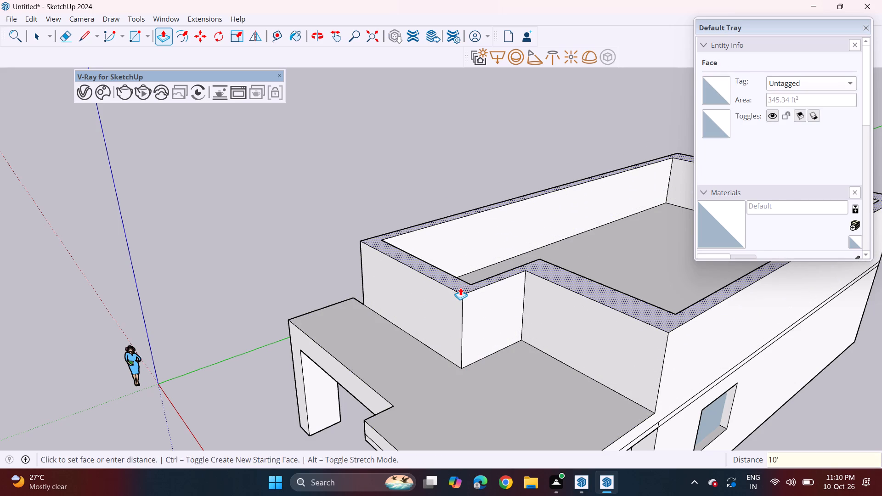
pyautogui.press('Return')
# Examine the raised first-floor walls and the terrace slab from the front and side.
pyautogui.moveTo(390, 387); pyautogui.dragTo(531, 269, button='middle')
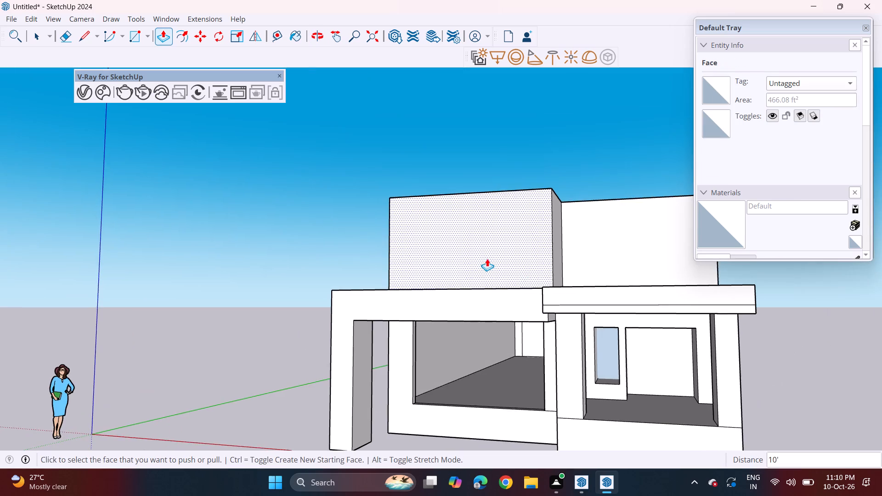
pyautogui.scroll(-3, 486, 259)
pyautogui.keyDown('shift'); pyautogui.moveTo(495, 266); pyautogui.dragTo(385, 314, button='middle'); pyautogui.keyUp('shift')
pyautogui.moveTo(384, 313); pyautogui.dragTo(403, 344, button='middle')
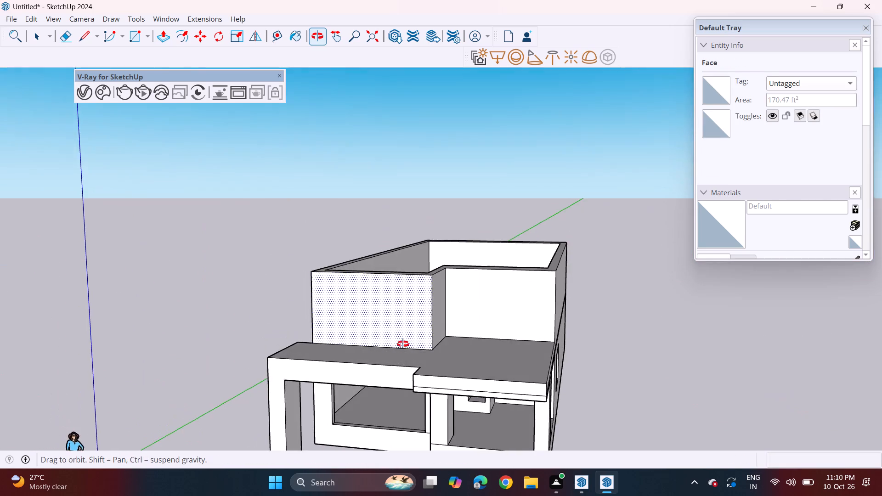
pyautogui.moveTo(403, 344); pyautogui.dragTo(372, 351, button='middle')
pyautogui.moveTo(467, 329); pyautogui.dragTo(463, 357, button='middle')
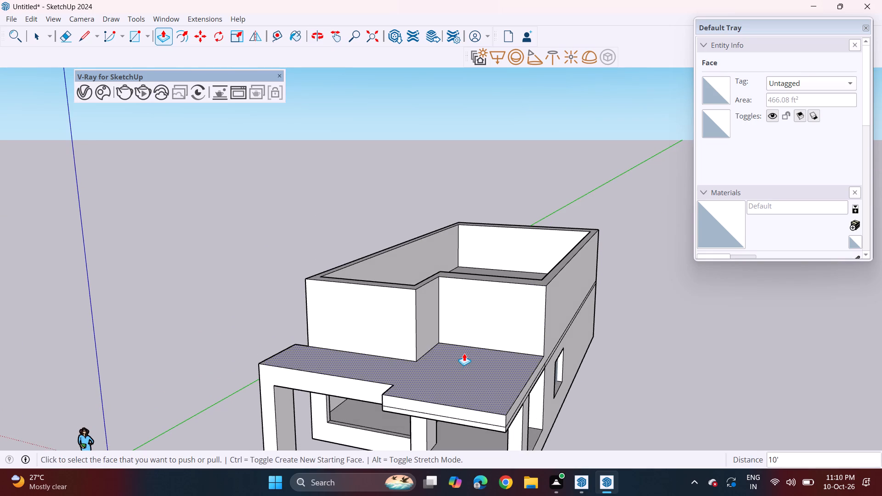
pyautogui.moveTo(556, 351); pyautogui.dragTo(544, 338, button='middle')
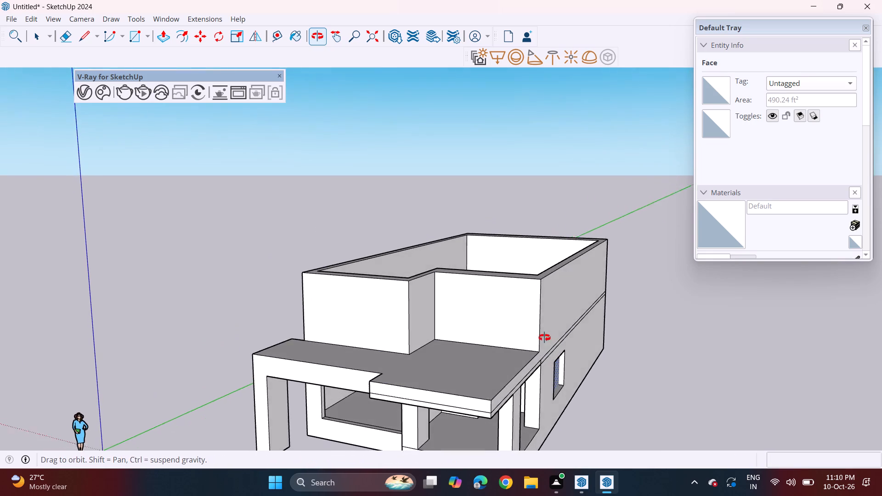
pyautogui.moveTo(544, 338); pyautogui.dragTo(533, 333, button='middle')
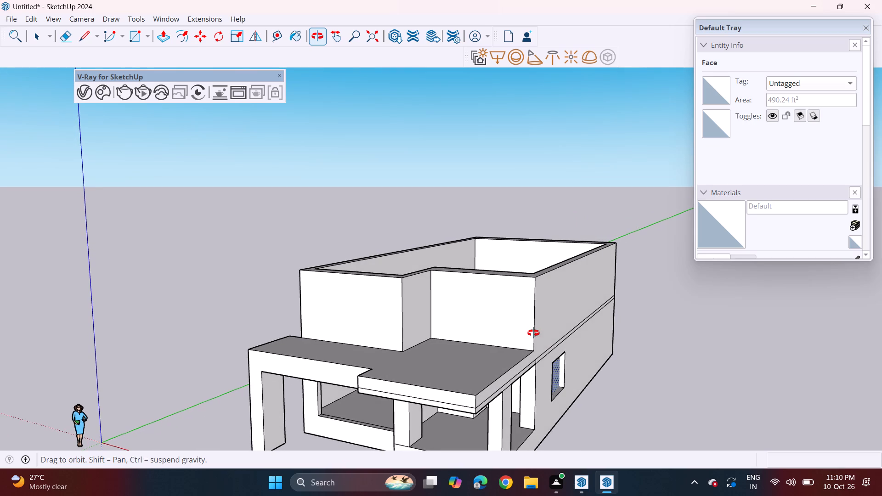
pyautogui.moveTo(533, 333); pyautogui.dragTo(531, 334, button='middle')
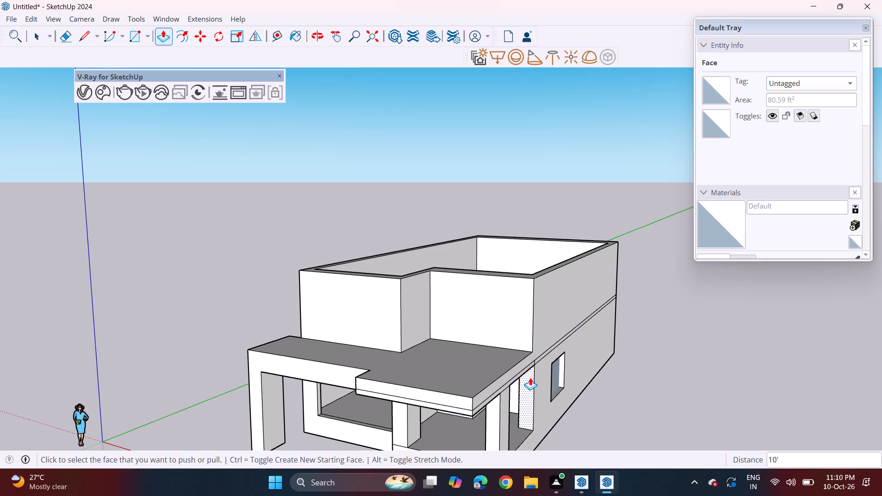
# Draw a vertical line about 1' 5" down the roof slab's side face from the base of the first-floor wall's front corner.
pyautogui.click(83, 31)
pyautogui.click(536, 351)
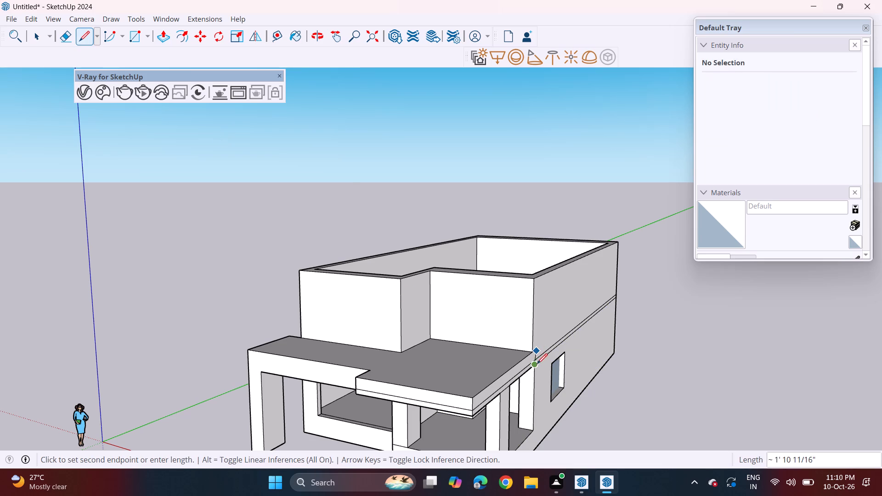
pyautogui.hotkey('ctrl', 'z')
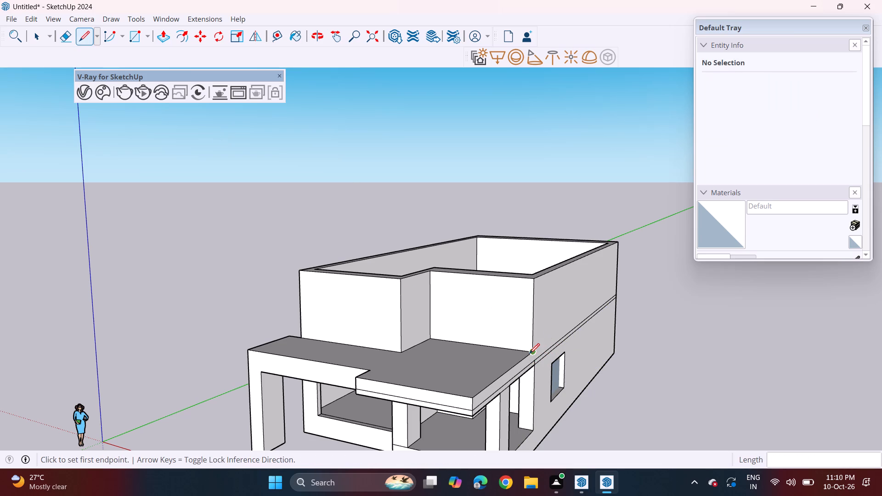
pyautogui.click(529, 354)
pyautogui.scroll(3, 533, 360)
pyautogui.middleClick(533, 360)
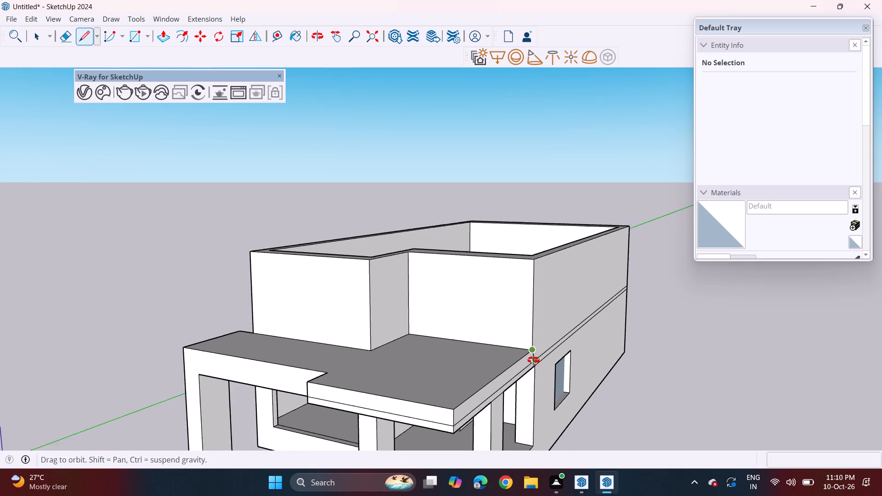
pyautogui.scroll(9, 533, 360)
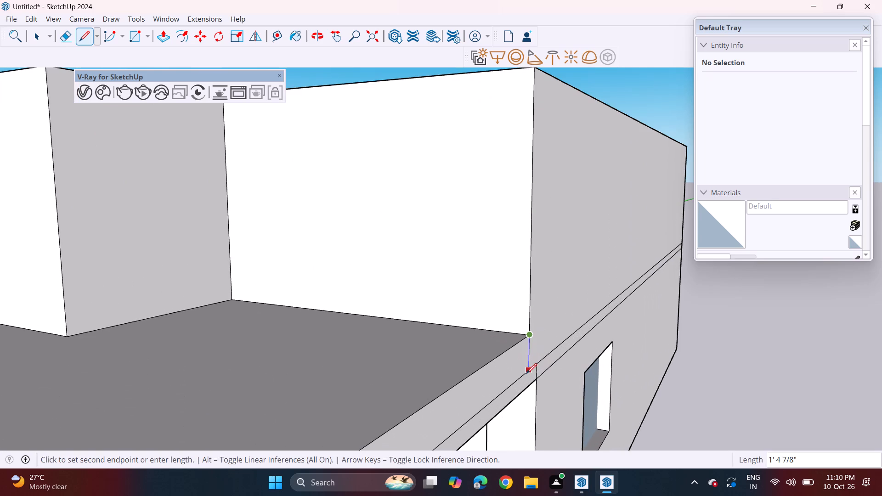
pyautogui.click(526, 373)
# Pull the front overhang's side face outward about 1' 2" and extend the thin strip beneath it by the same amount.
pyautogui.scroll(-11, 541, 360)
pyautogui.press('p')
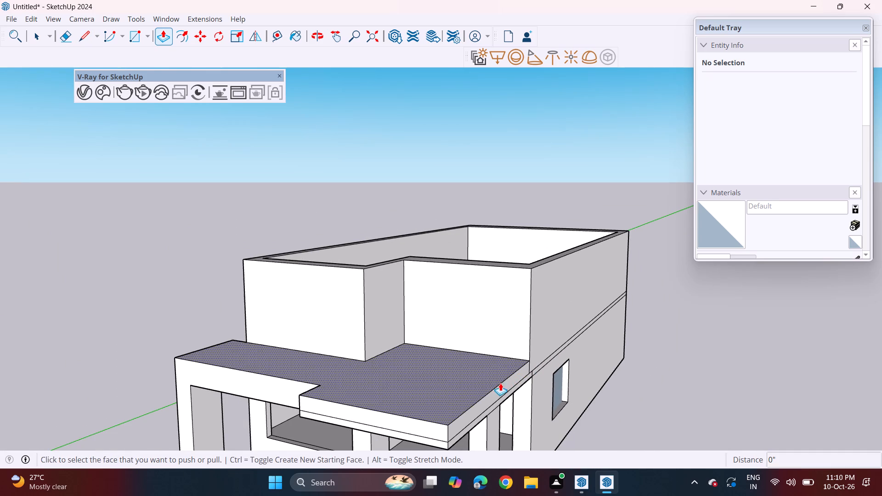
pyautogui.click(500, 387)
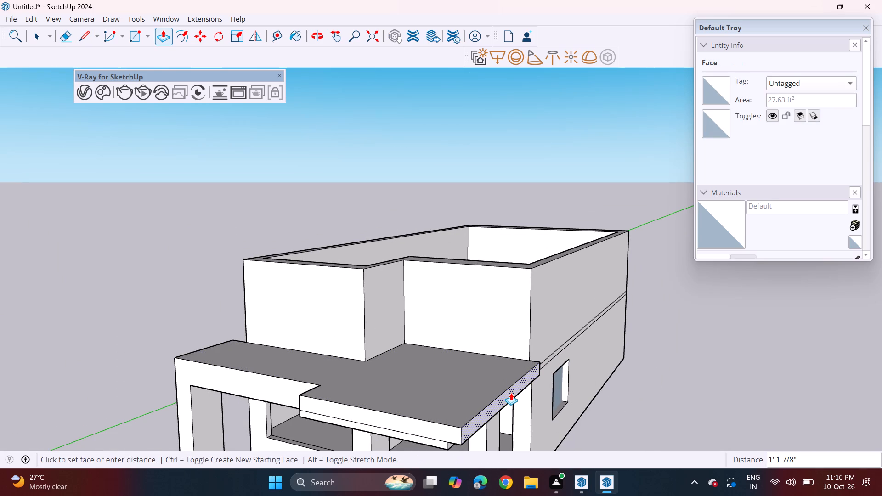
pyautogui.click(515, 394)
pyautogui.moveTo(521, 400); pyautogui.dragTo(529, 301, button='middle')
pyautogui.moveTo(529, 304); pyautogui.dragTo(532, 318, button='middle')
pyautogui.doubleClick(508, 305)
# Pull the thin strip's small end face 55' 1 1/2" along the side wall, past the building's rear corner.
pyautogui.moveTo(560, 276); pyautogui.dragTo(556, 300, button='middle')
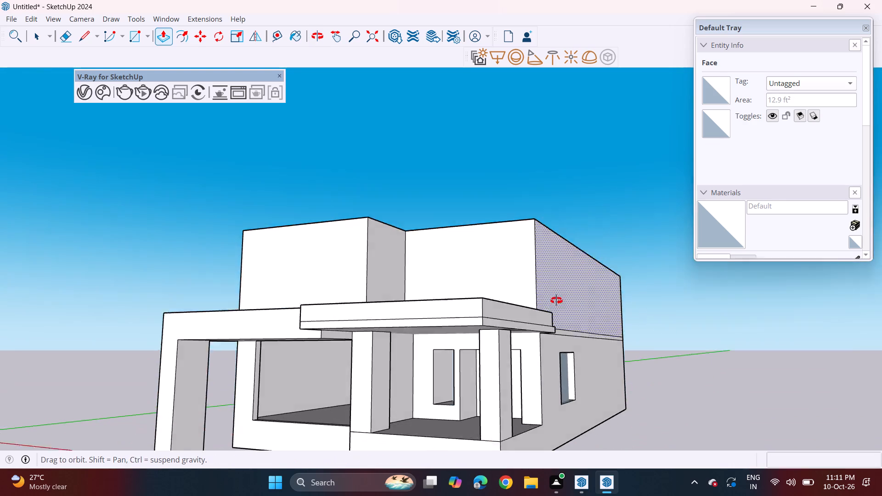
pyautogui.moveTo(556, 300); pyautogui.dragTo(236, 304, button='middle')
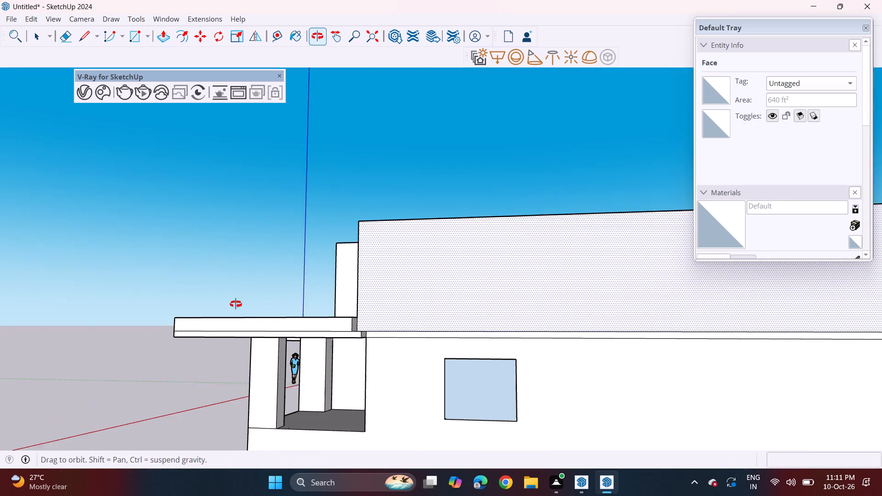
pyautogui.moveTo(236, 304); pyautogui.dragTo(254, 348, button='middle')
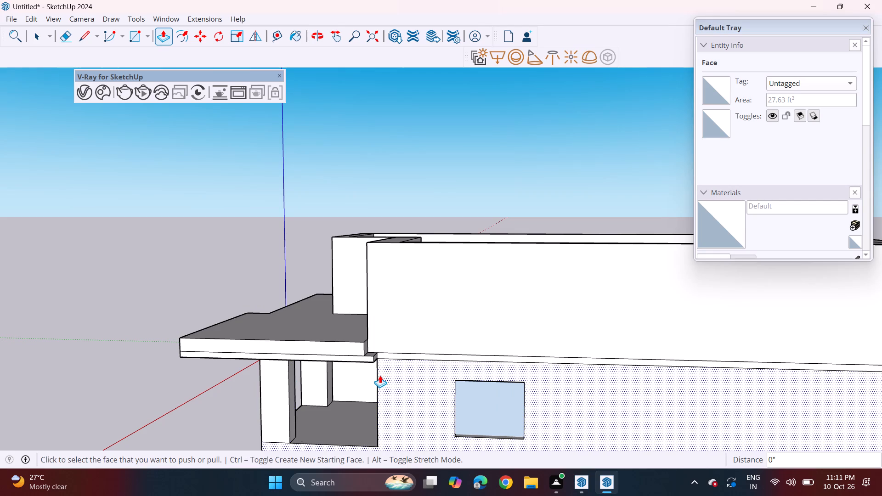
pyautogui.scroll(-4, 374, 374)
pyautogui.moveTo(397, 375); pyautogui.dragTo(391, 375, button='middle')
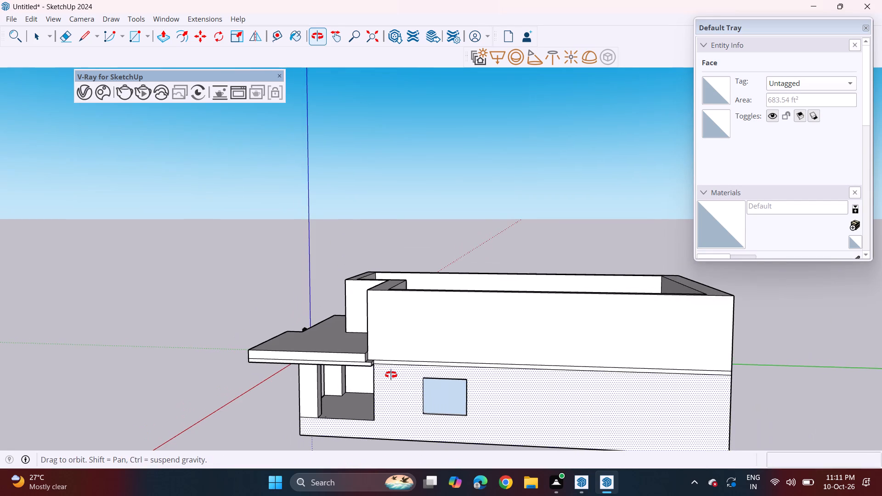
pyautogui.moveTo(391, 375); pyautogui.dragTo(366, 375, button='middle')
pyautogui.scroll(3, 368, 370)
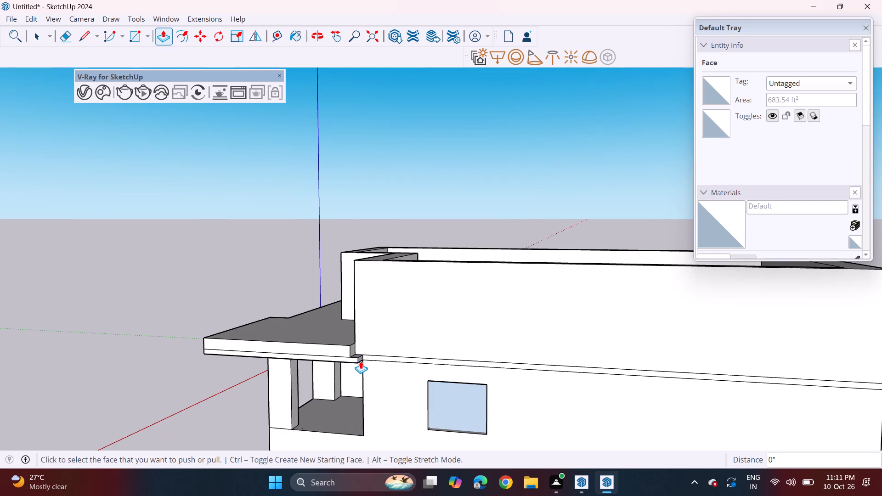
pyautogui.click(361, 361)
pyautogui.scroll(-3, 481, 365)
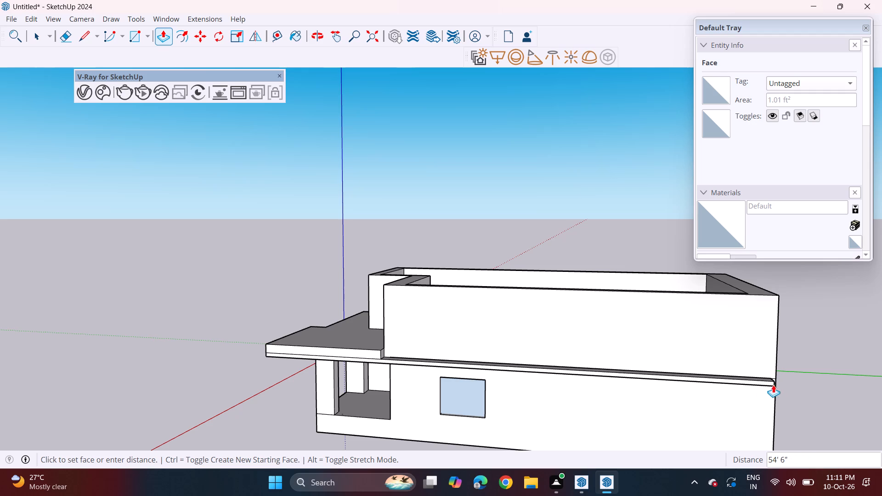
pyautogui.click(774, 401)
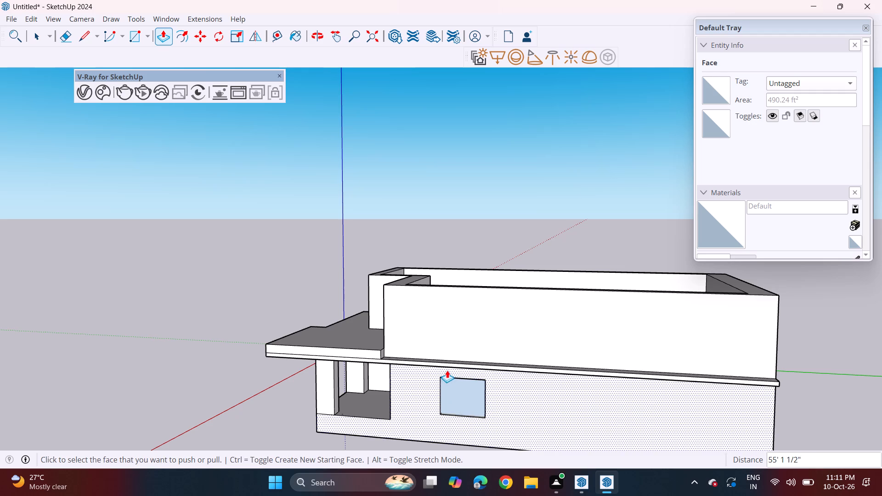
# Push the main panel of the ground floor's back wall inward toward the front of the building.
pyautogui.moveTo(448, 367); pyautogui.dragTo(686, 317, button='middle')
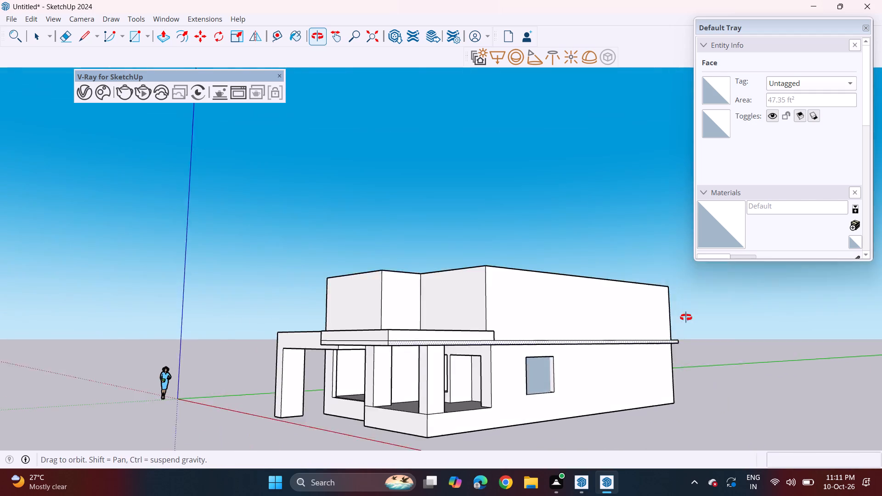
pyautogui.moveTo(686, 317); pyautogui.dragTo(706, 305, button='middle')
pyautogui.moveTo(539, 388); pyautogui.dragTo(512, 387, button='middle')
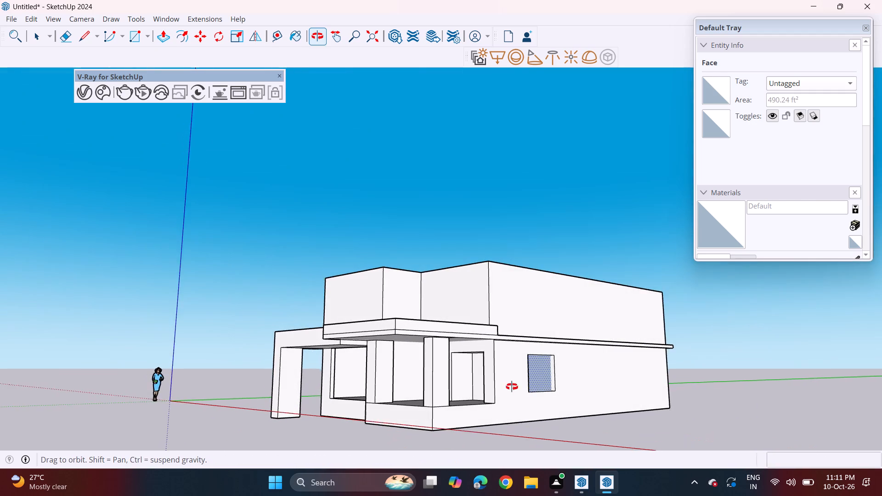
pyautogui.moveTo(512, 387); pyautogui.dragTo(388, 379, button='middle')
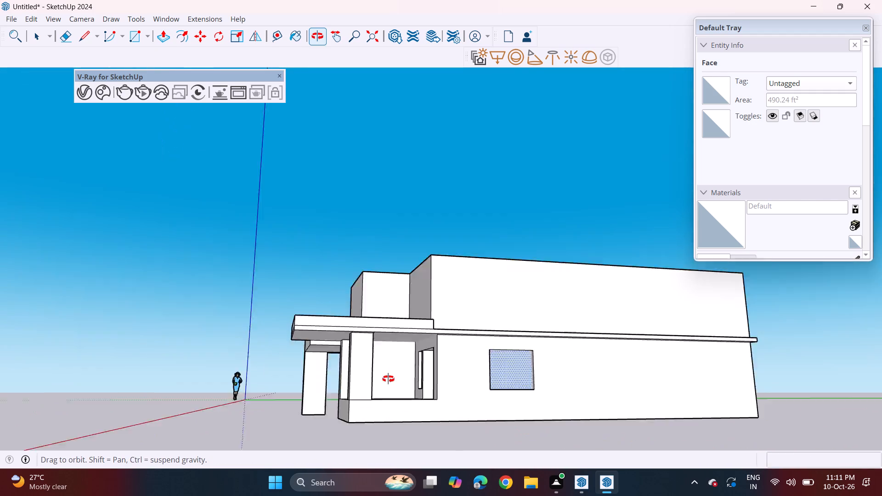
pyautogui.moveTo(388, 379); pyautogui.dragTo(226, 383, button='middle')
pyautogui.scroll(-2, 591, 355)
pyautogui.moveTo(580, 378); pyautogui.dragTo(498, 400, button='middle')
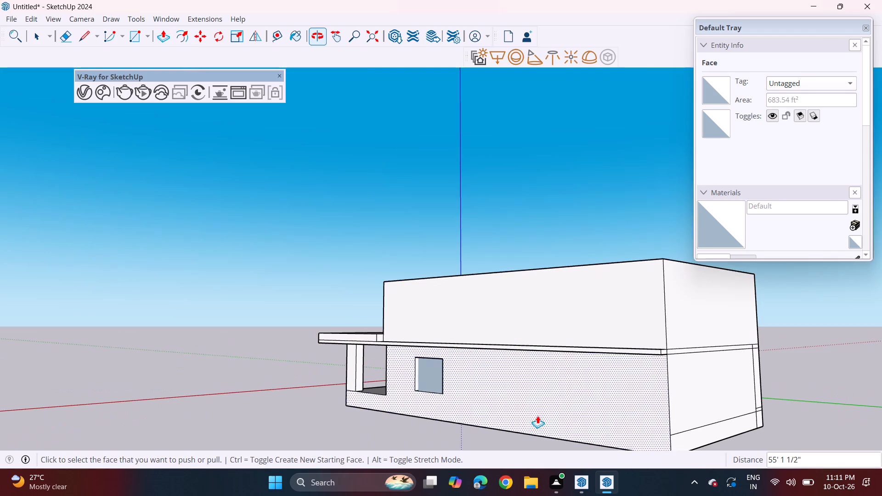
pyautogui.click(711, 408)
pyautogui.click(585, 404)
# Push the first floor's back wall face inward toward the front.
pyautogui.moveTo(619, 382); pyautogui.dragTo(661, 459, button='middle')
pyautogui.click(716, 355)
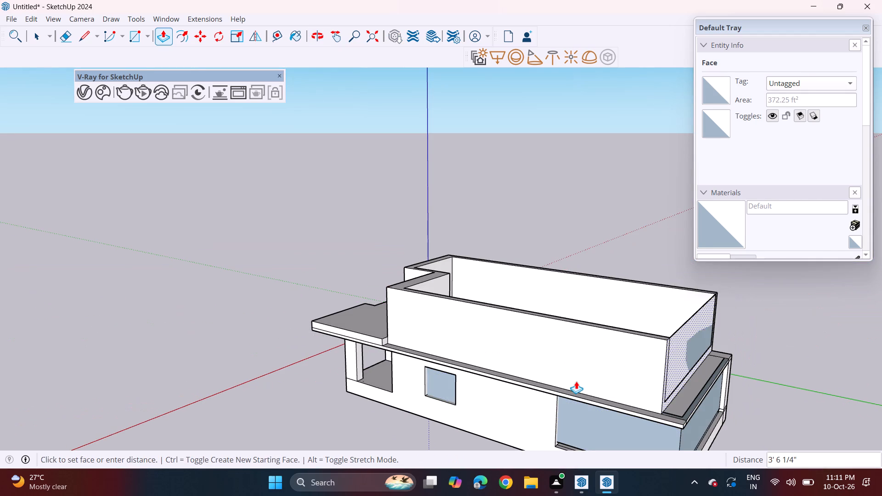
pyautogui.click(576, 381)
# Push the panel closing the rear end of the first floor 15' 4 1/2" toward the front.
pyautogui.scroll(-4, 681, 380)
pyautogui.moveTo(652, 386); pyautogui.dragTo(721, 372, button='middle')
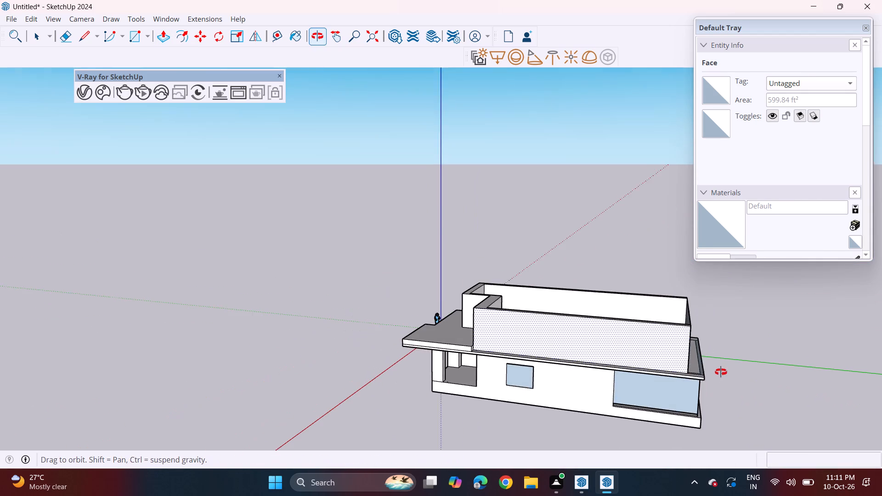
pyautogui.moveTo(721, 372); pyautogui.dragTo(722, 371, button='middle')
pyautogui.moveTo(692, 344); pyautogui.dragTo(474, 369, button='middle')
pyautogui.click(579, 419)
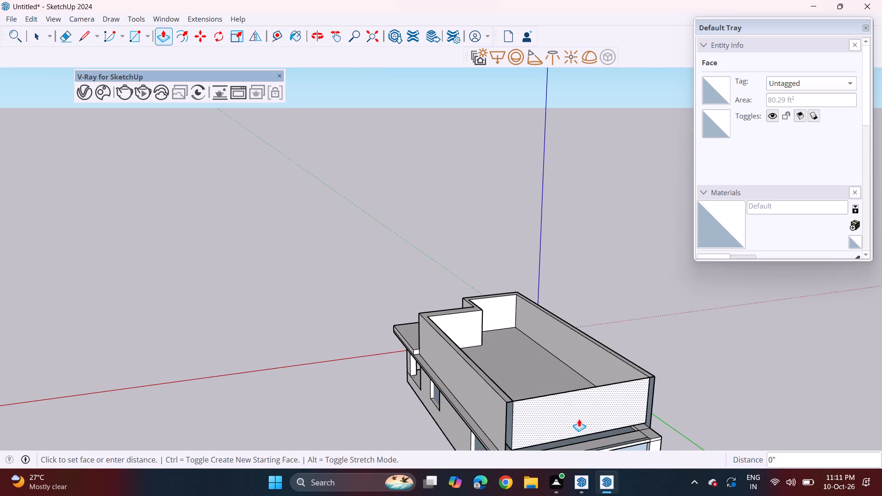
pyautogui.click(548, 377)
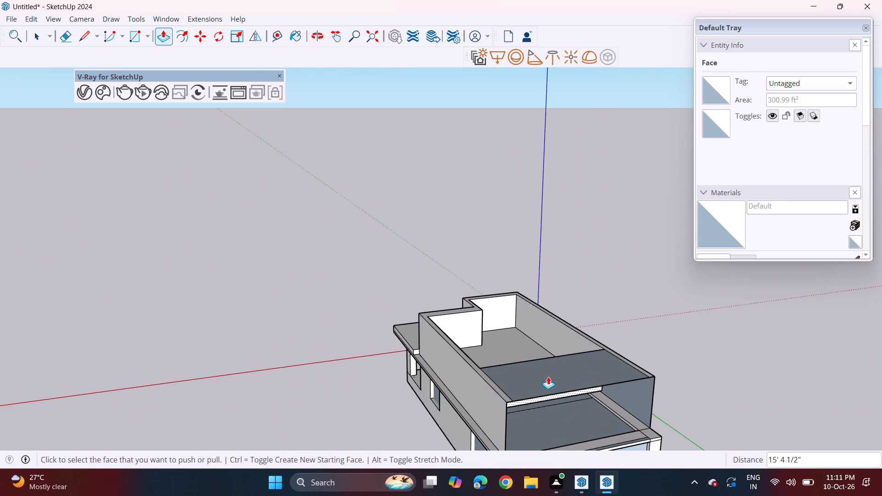
# Push the large rear face of the ground floor about 19' 3" toward the front, to the side opening's front edge.
pyautogui.scroll(-3, 559, 385)
pyautogui.keyDown('shift'); pyautogui.moveTo(560, 388); pyautogui.dragTo(502, 240, button='middle'); pyautogui.keyUp('shift')
pyautogui.click(529, 316)
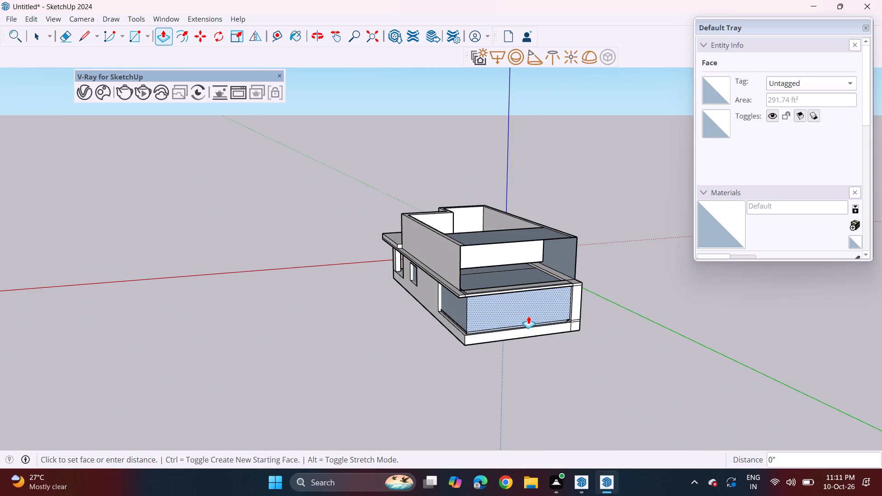
pyautogui.moveTo(526, 314); pyautogui.dragTo(693, 316, button='middle')
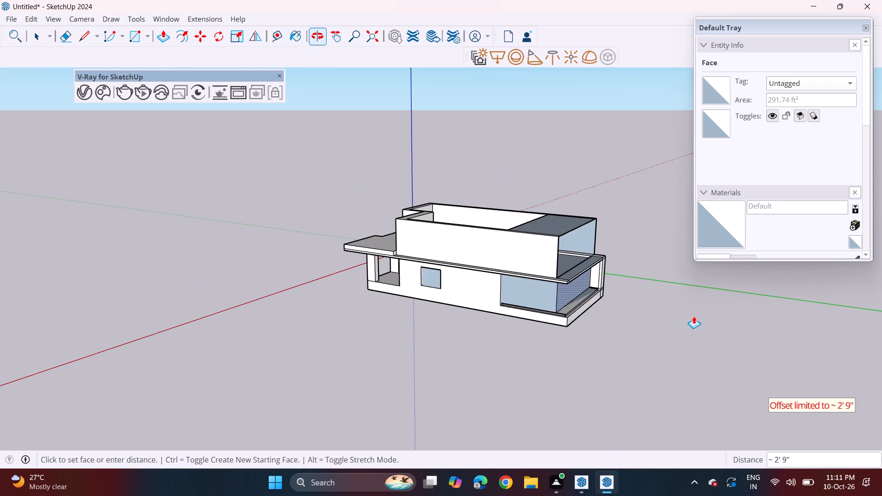
pyautogui.click(505, 291)
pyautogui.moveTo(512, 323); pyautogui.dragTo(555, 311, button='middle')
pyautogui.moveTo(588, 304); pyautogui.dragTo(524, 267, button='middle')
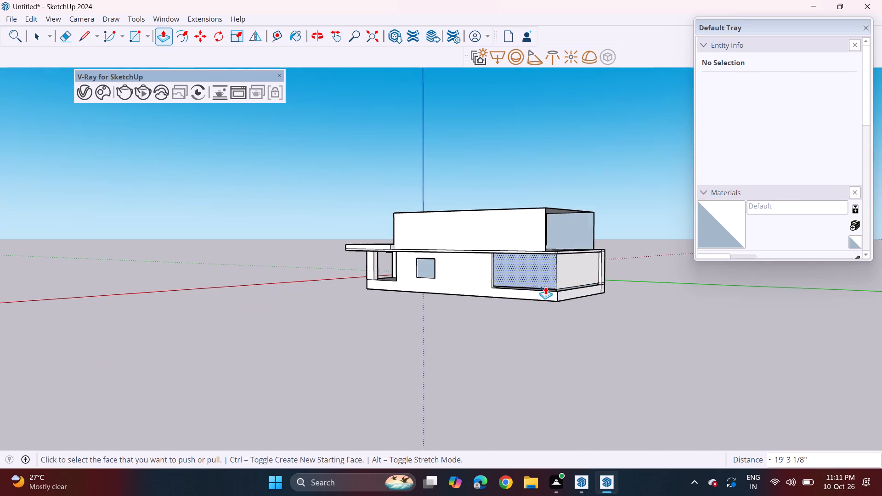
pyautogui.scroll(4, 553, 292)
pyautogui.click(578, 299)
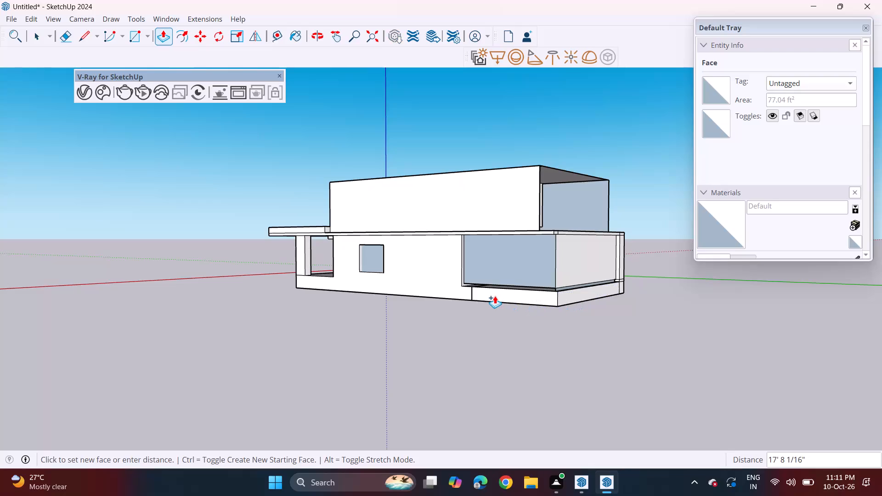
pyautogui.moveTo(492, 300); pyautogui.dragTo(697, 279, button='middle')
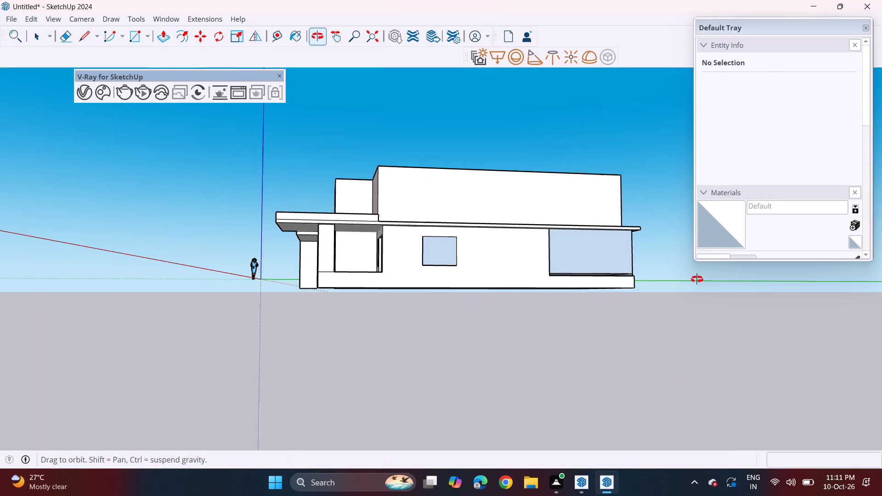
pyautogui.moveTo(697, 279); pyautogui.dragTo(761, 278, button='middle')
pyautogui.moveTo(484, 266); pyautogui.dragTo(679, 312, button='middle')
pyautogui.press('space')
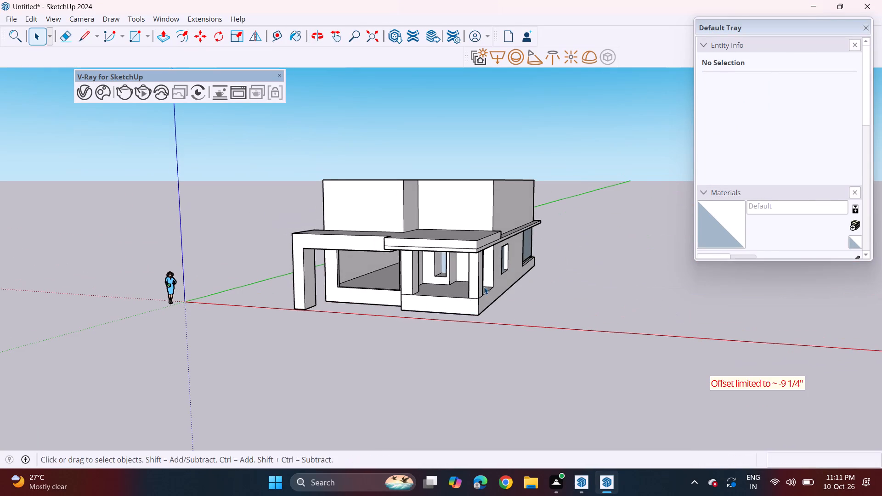
# Draw a vertical dividing line behind the small window, across the slab edge and underside and down the ground-floor side wall to the base.
pyautogui.moveTo(485, 283); pyautogui.dragTo(129, 271, button='middle')
pyautogui.moveTo(607, 290); pyautogui.dragTo(607, 326, button='middle')
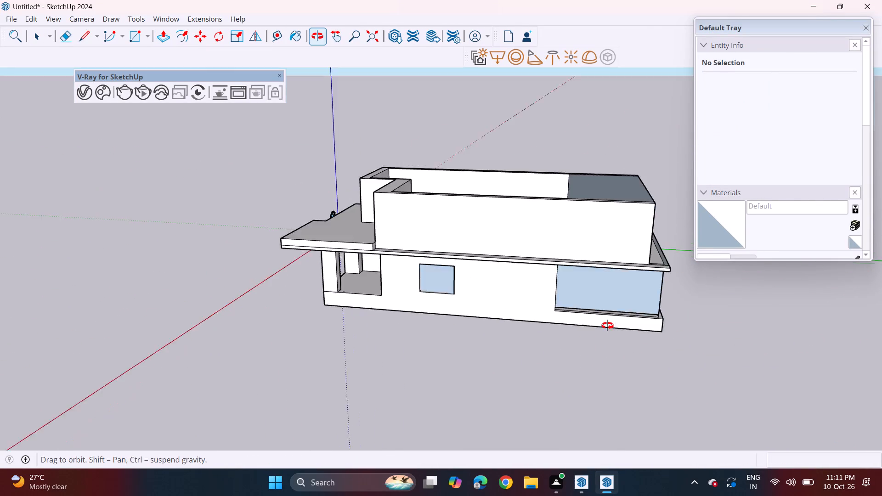
pyautogui.moveTo(607, 326); pyautogui.dragTo(611, 304, button='middle')
pyautogui.scroll(3, 595, 282)
pyautogui.moveTo(85, 28); pyautogui.dragTo(90, 29)
pyautogui.scroll(2, 501, 264)
pyautogui.click(450, 222)
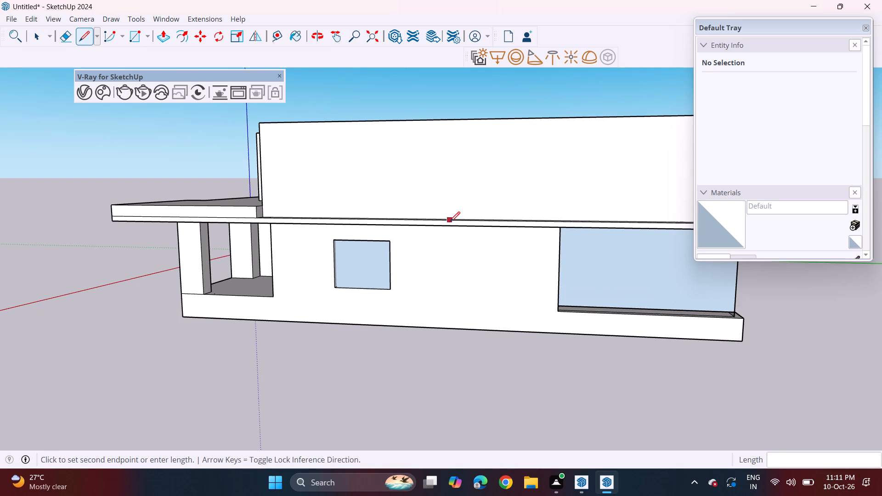
pyautogui.click(449, 225)
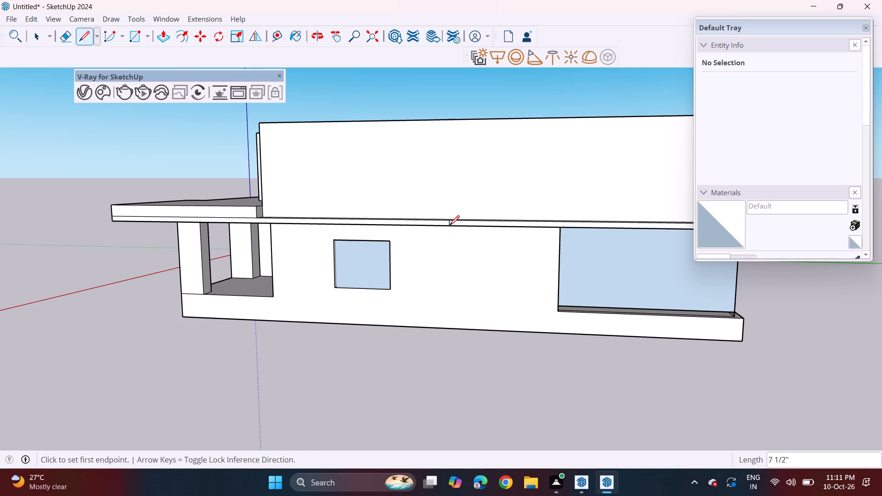
pyautogui.moveTo(453, 238); pyautogui.dragTo(461, 152, button='middle')
pyautogui.click(452, 174)
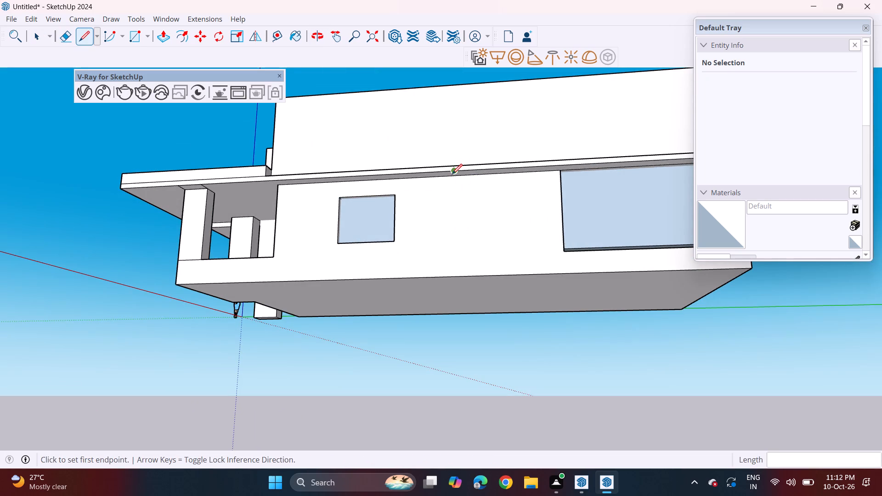
pyautogui.click(460, 186)
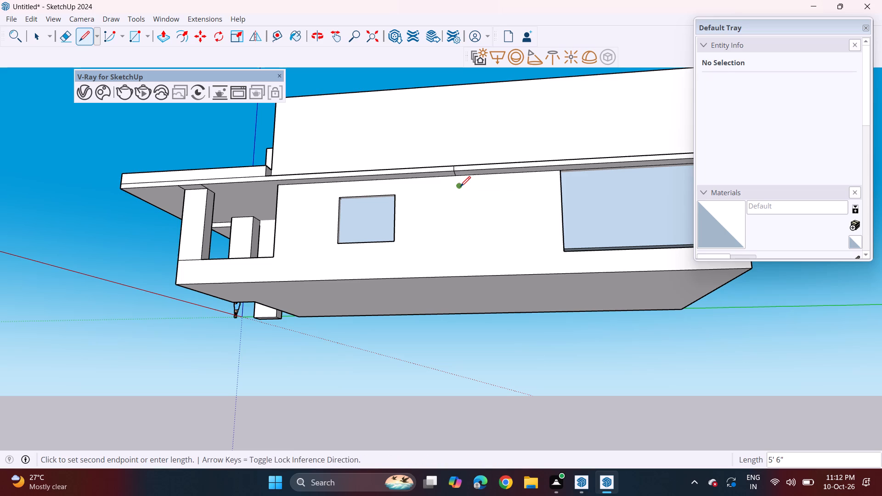
pyautogui.click(458, 177)
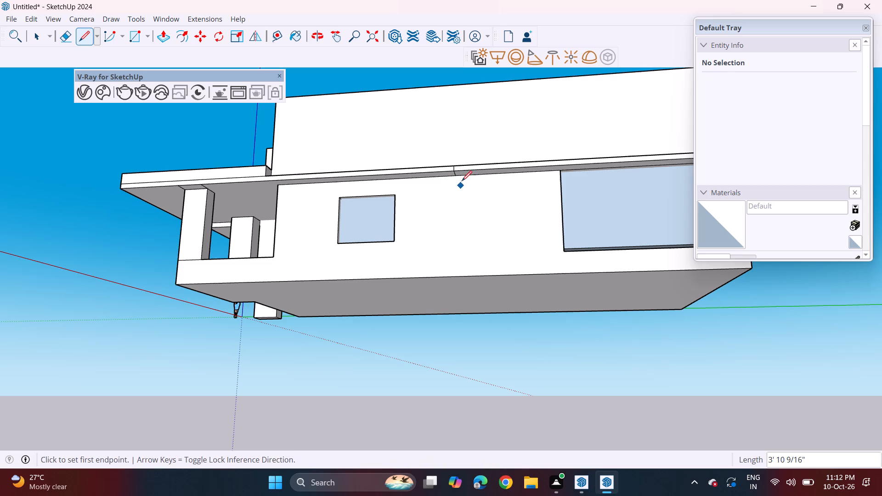
pyautogui.click(461, 179)
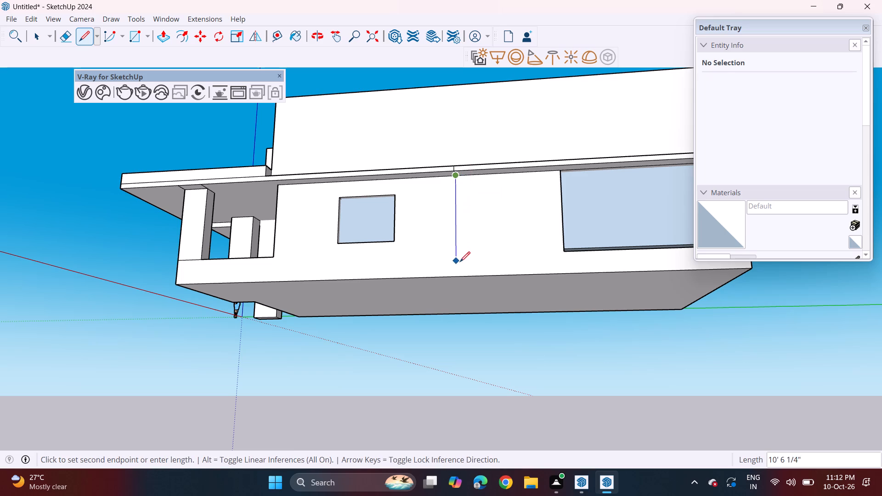
pyautogui.click(460, 275)
# Continue the dividing line across the slab ledge, up the first-floor outer side wall and over the wall's top.
pyautogui.moveTo(465, 146); pyautogui.dragTo(489, 255, button='middle')
pyautogui.moveTo(467, 236); pyautogui.dragTo(484, 386, button='middle')
pyautogui.scroll(4, 476, 326)
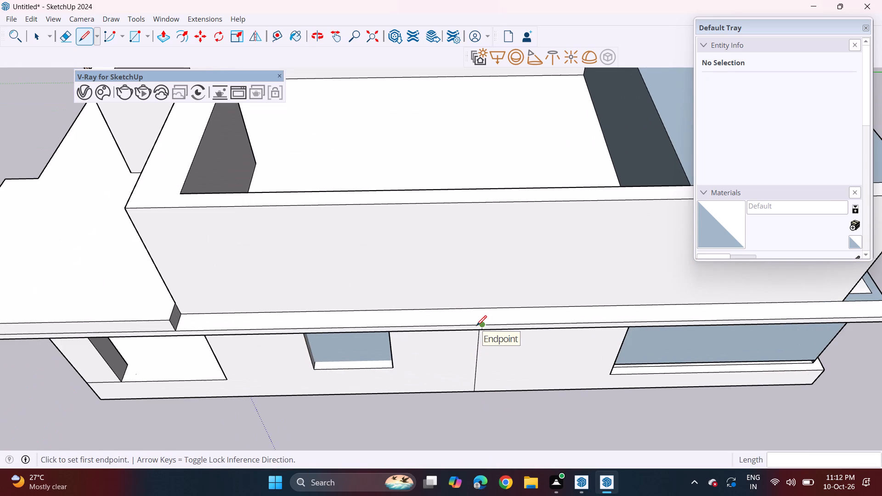
pyautogui.click(476, 326)
pyautogui.click(478, 306)
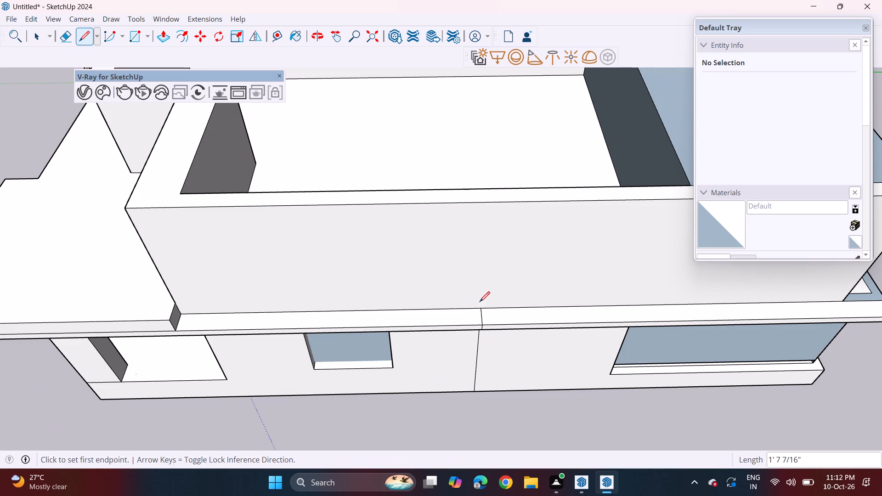
pyautogui.click(481, 305)
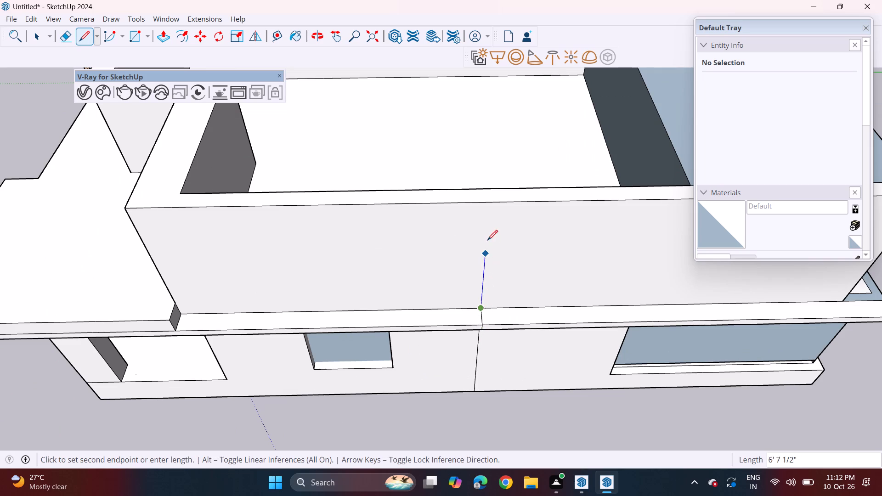
pyautogui.click(486, 202)
pyautogui.click(491, 200)
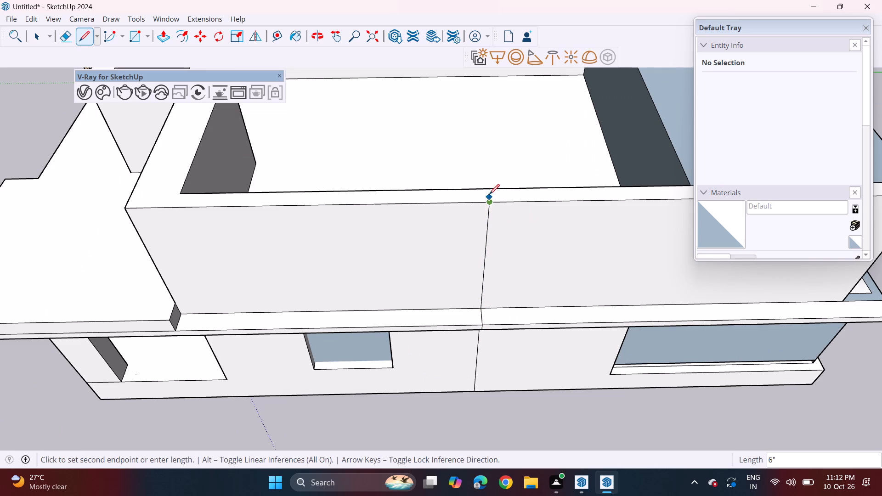
pyautogui.click(489, 190)
# Draw the dividing line down the inner face of the first-floor side wall and across the floor to the opposite wall.
pyautogui.moveTo(555, 221); pyautogui.dragTo(128, 242, button='middle')
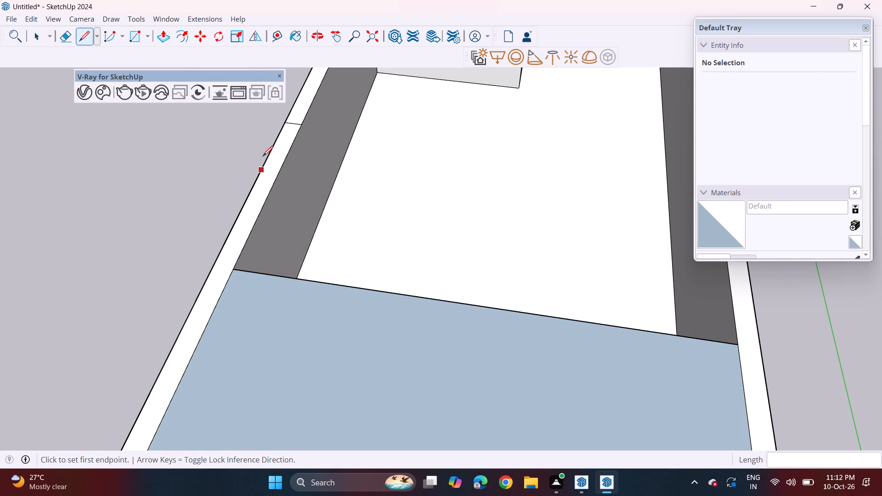
pyautogui.click(304, 125)
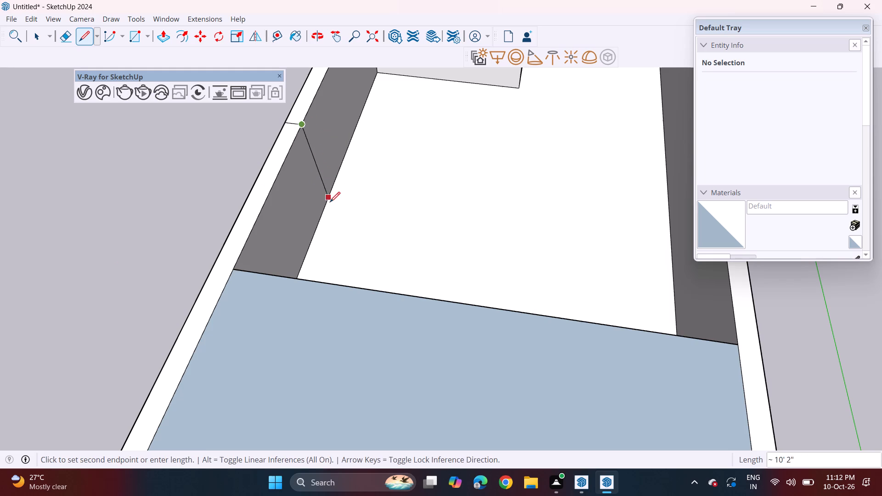
pyautogui.click(321, 209)
pyautogui.moveTo(322, 212); pyautogui.dragTo(331, 215)
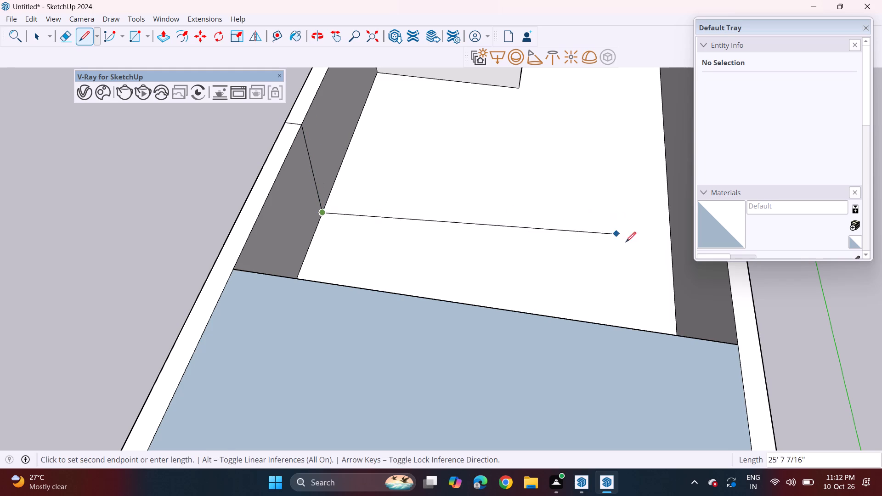
pyautogui.click(671, 264)
# Draw the dividing line 10' up the opposite wall's inner face and across that wall's top.
pyautogui.scroll(-4, 641, 268)
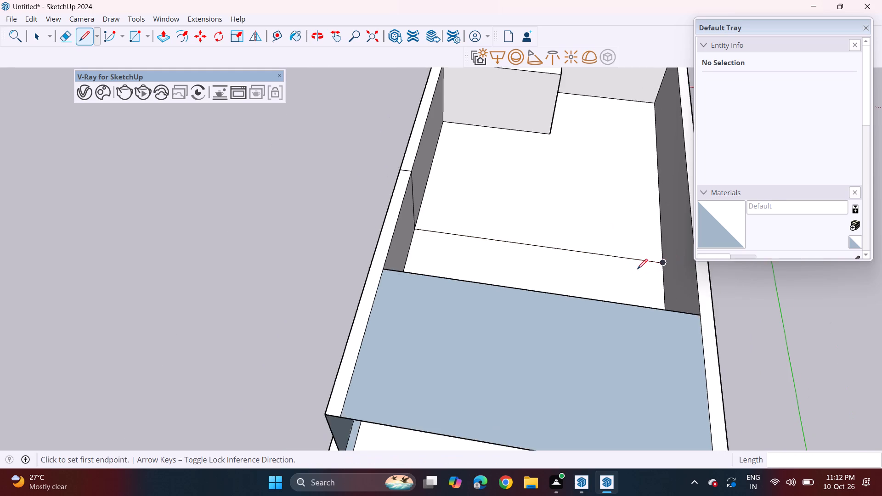
pyautogui.keyDown('shift'); pyautogui.moveTo(642, 264); pyautogui.dragTo(427, 293, button='middle'); pyautogui.keyUp('shift')
pyautogui.moveTo(437, 299); pyautogui.dragTo(562, 283, button='middle')
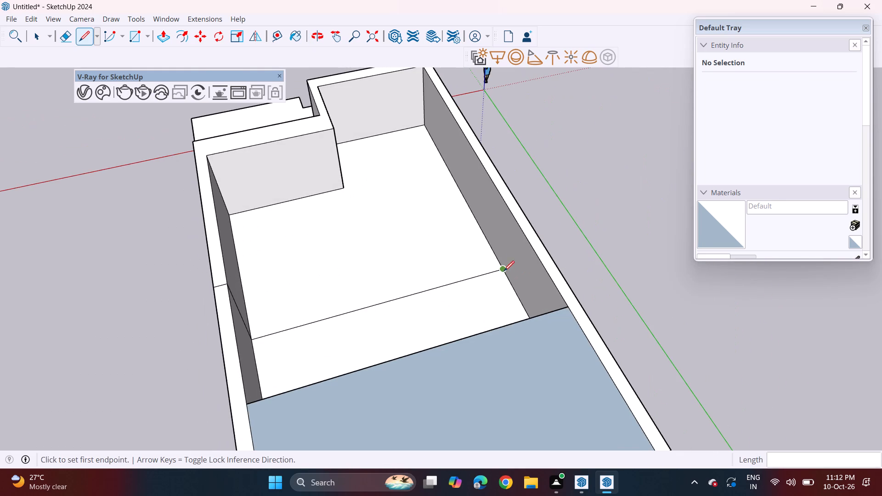
pyautogui.click(504, 271)
pyautogui.click(511, 206)
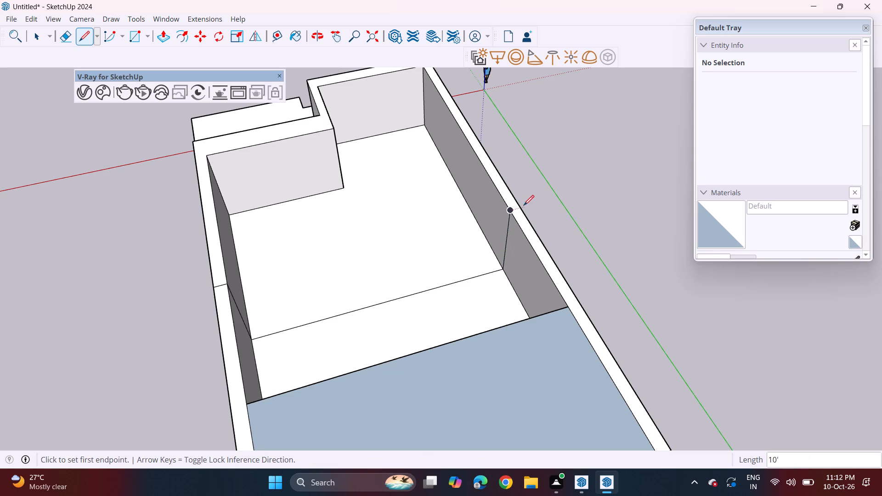
pyautogui.click(509, 212)
pyautogui.click(523, 208)
# Draw the dividing line down the opposite outer side wall, about 11' 5" to the slab and about 13' 1" to the base.
pyautogui.moveTo(520, 235); pyautogui.dragTo(364, 230, button='middle')
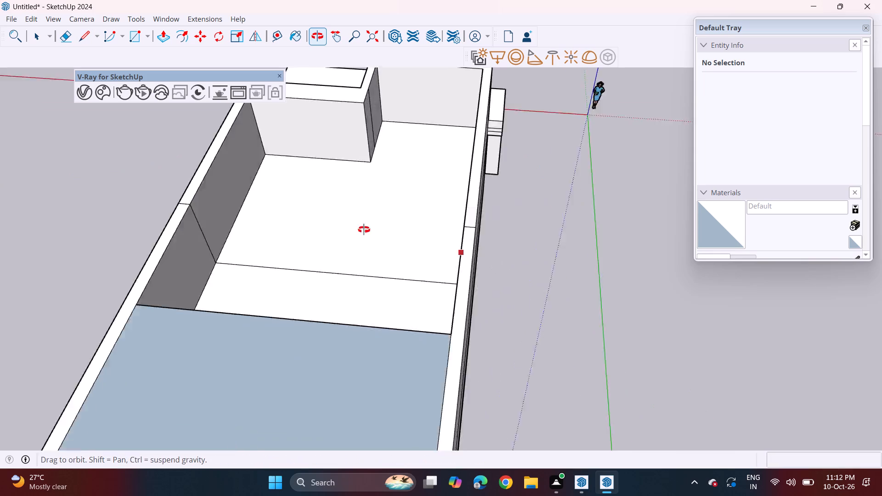
pyautogui.moveTo(364, 230); pyautogui.dragTo(292, 173, button='middle')
pyautogui.click(418, 177)
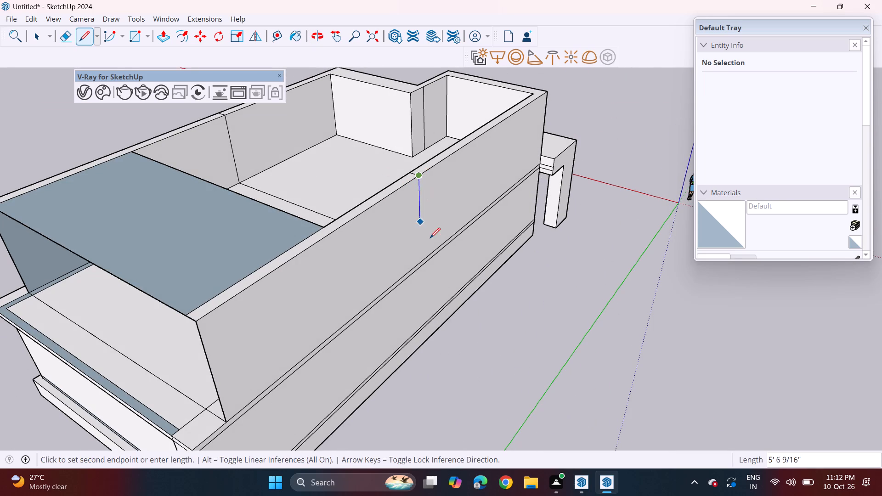
pyautogui.click(425, 257)
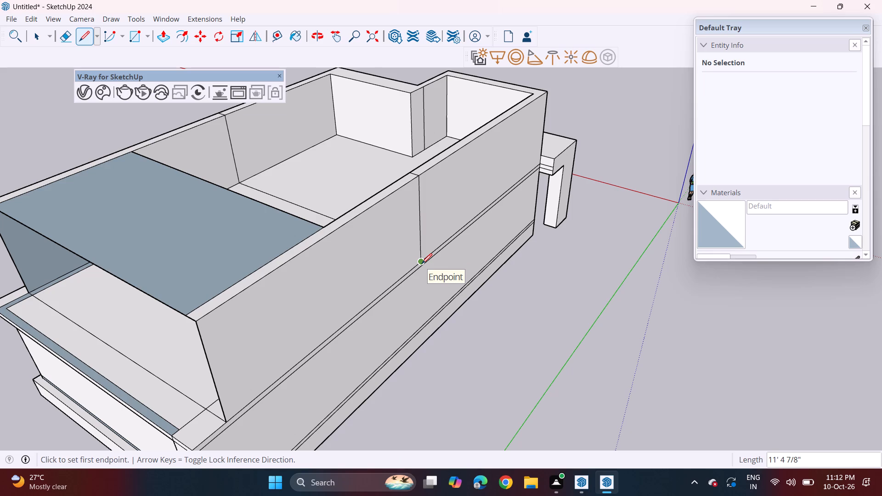
pyautogui.click(422, 264)
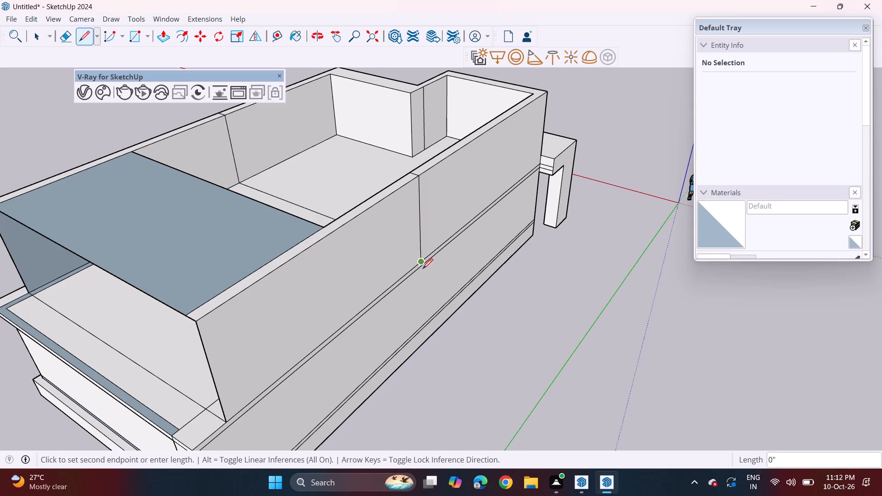
pyautogui.click(422, 345)
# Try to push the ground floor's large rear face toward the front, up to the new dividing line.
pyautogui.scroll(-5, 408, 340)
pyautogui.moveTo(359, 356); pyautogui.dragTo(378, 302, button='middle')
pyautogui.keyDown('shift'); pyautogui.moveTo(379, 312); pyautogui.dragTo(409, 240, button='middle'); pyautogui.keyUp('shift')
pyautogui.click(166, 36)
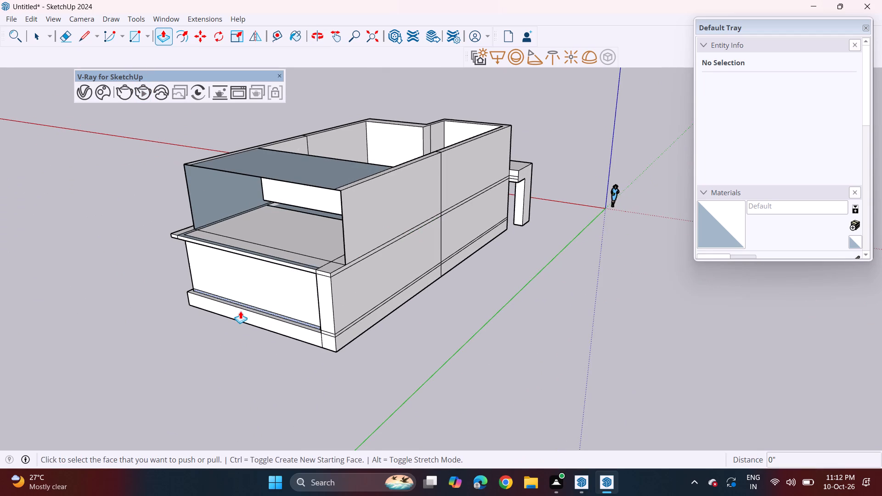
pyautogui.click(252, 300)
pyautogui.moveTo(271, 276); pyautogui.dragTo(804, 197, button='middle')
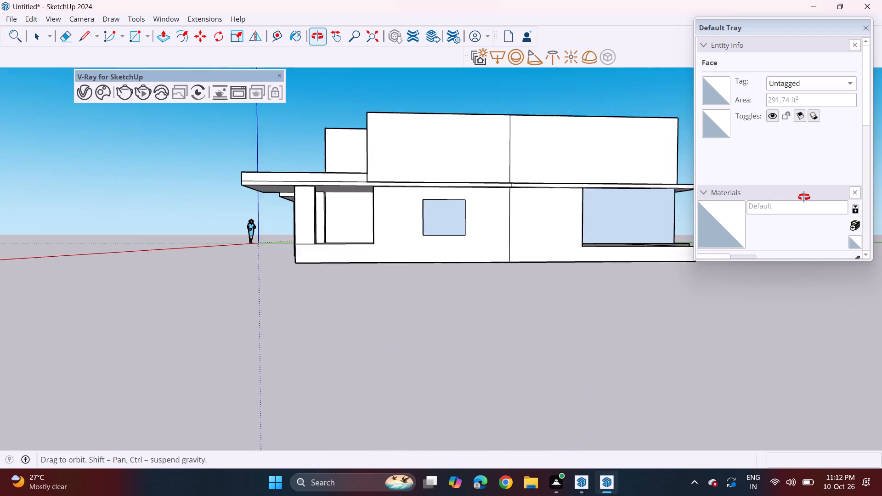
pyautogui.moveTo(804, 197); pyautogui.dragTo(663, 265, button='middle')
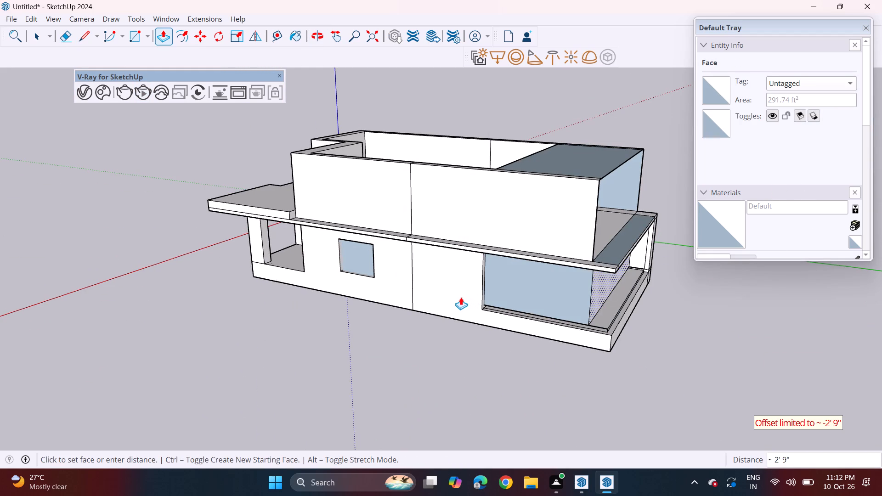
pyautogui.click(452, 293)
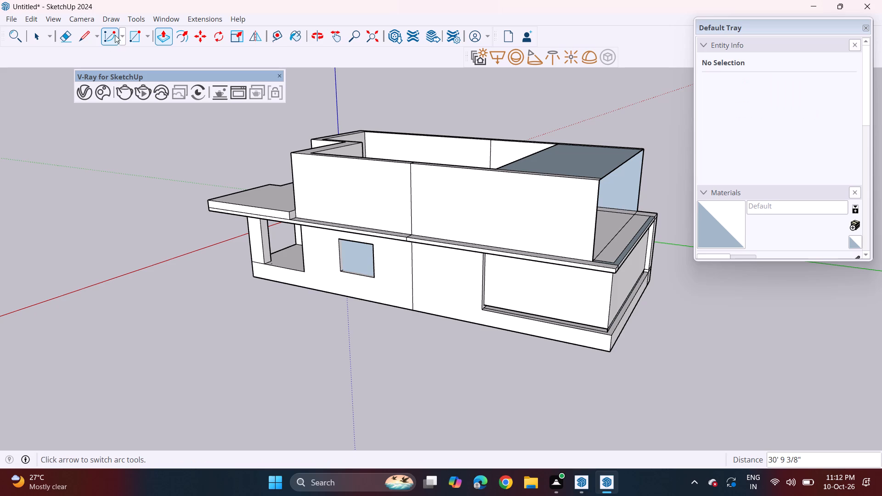
# Erase the window-side wall, slab and plinth edges of both floors in the part behind the dividing line.
pyautogui.moveTo(62, 35); pyautogui.dragTo(69, 37)
pyautogui.moveTo(440, 254); pyautogui.dragTo(510, 301, button='middle')
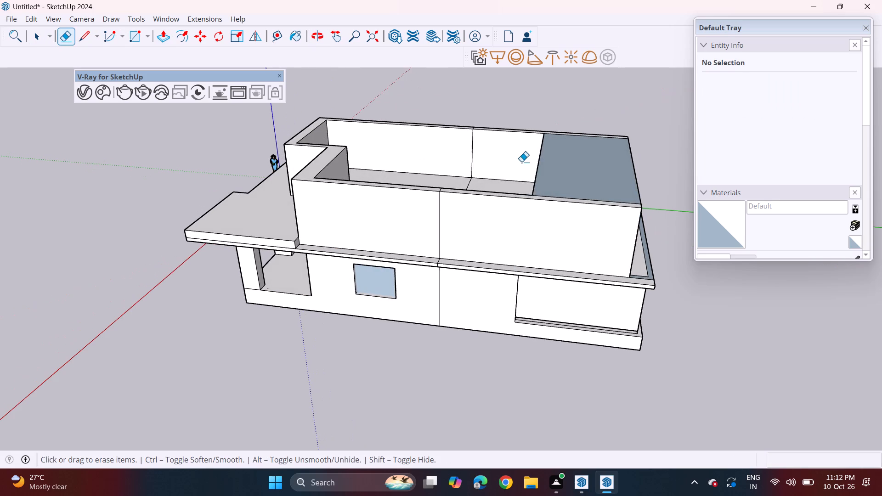
pyautogui.moveTo(521, 165); pyautogui.dragTo(520, 193)
pyautogui.moveTo(520, 191); pyautogui.dragTo(523, 232)
pyautogui.moveTo(528, 276); pyautogui.dragTo(527, 300)
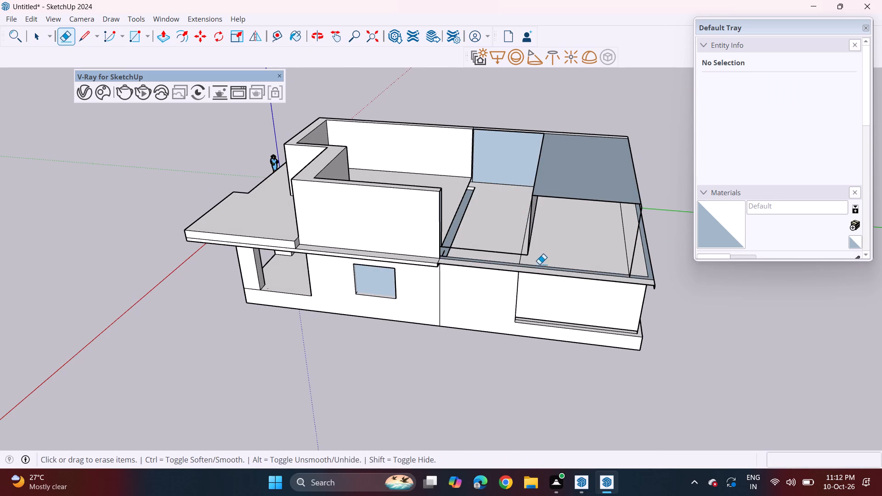
pyautogui.moveTo(539, 264); pyautogui.dragTo(542, 306)
pyautogui.moveTo(539, 278); pyautogui.dragTo(538, 338)
pyautogui.moveTo(539, 264); pyautogui.dragTo(543, 303)
pyautogui.moveTo(556, 247); pyautogui.dragTo(560, 283)
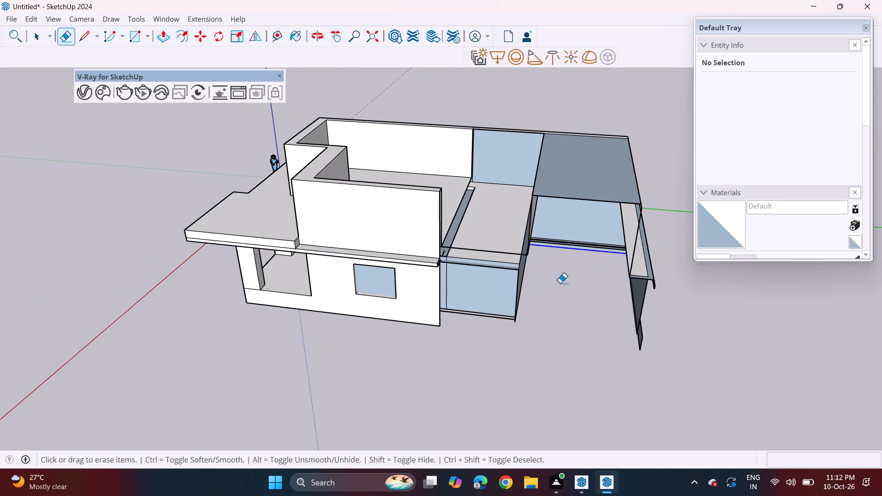
pyautogui.moveTo(560, 283); pyautogui.dragTo(560, 283)
# Erase the opposite side wall's edges and the remaining long floor edges behind the dividing line.
pyautogui.moveTo(564, 146); pyautogui.dragTo(572, 191)
pyautogui.moveTo(577, 114); pyautogui.dragTo(572, 194)
pyautogui.moveTo(577, 158); pyautogui.dragTo(570, 229)
pyautogui.moveTo(584, 185); pyautogui.dragTo(576, 266)
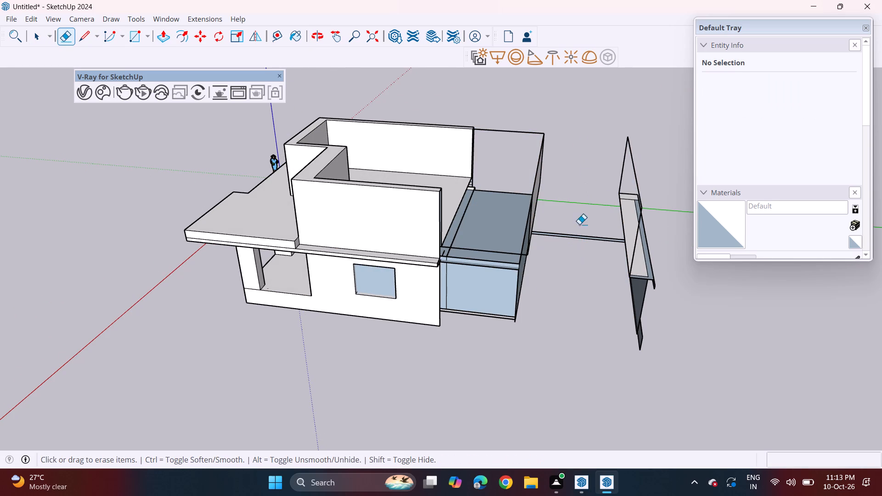
pyautogui.moveTo(578, 209); pyautogui.dragTo(582, 255)
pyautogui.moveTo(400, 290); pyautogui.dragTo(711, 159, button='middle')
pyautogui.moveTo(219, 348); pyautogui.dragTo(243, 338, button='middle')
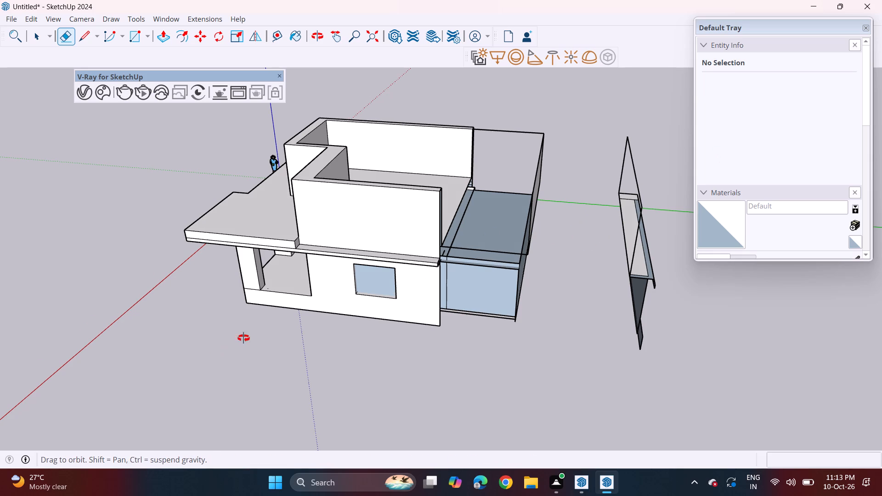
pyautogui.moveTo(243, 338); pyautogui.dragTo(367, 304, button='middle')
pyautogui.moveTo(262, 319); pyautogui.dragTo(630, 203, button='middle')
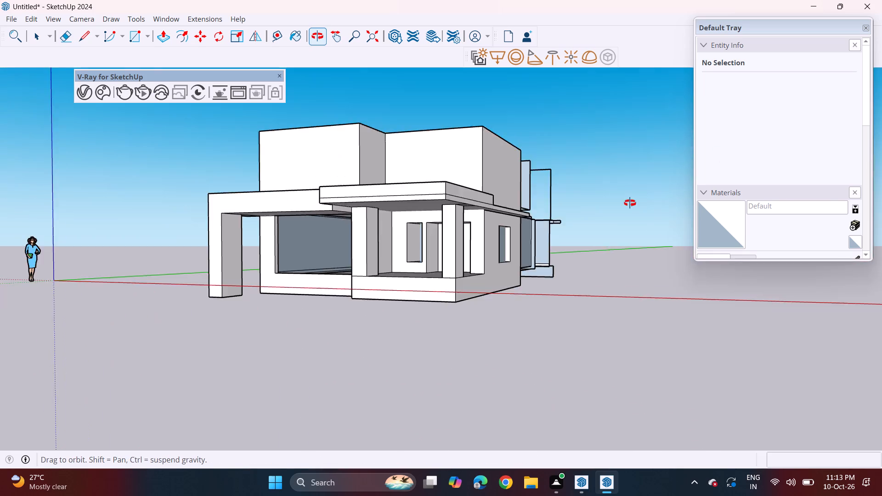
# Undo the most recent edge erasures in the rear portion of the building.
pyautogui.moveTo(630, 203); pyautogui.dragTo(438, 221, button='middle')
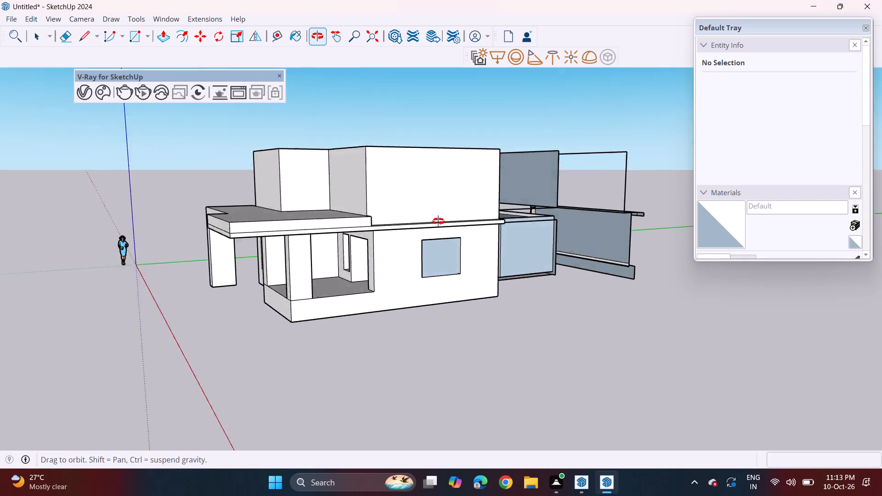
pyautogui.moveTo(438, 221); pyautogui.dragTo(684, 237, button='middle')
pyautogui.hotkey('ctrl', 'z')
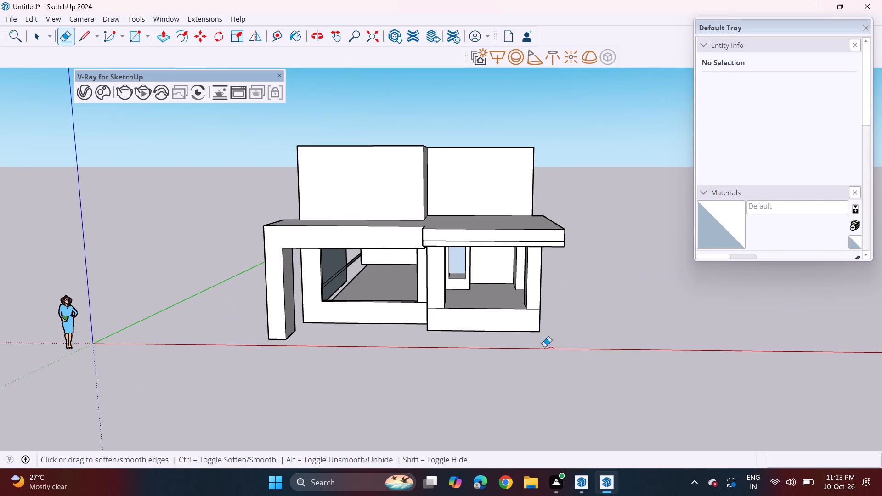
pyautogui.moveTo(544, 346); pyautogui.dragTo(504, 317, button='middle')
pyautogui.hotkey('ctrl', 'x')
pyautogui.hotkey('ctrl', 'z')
# Erase the upper floor's remaining rear wall panel and the outline edges of its back wall behind the dividing line.
pyautogui.moveTo(536, 289); pyautogui.dragTo(285, 436, button='middle')
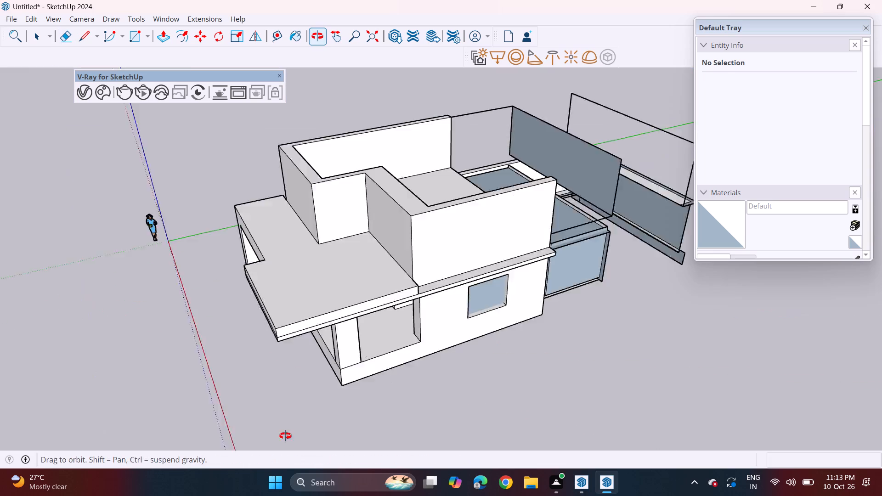
pyautogui.moveTo(285, 436); pyautogui.dragTo(266, 440, button='middle')
pyautogui.moveTo(589, 253); pyautogui.dragTo(202, 183, button='middle')
pyautogui.moveTo(475, 207); pyautogui.dragTo(100, 249, button='middle')
pyautogui.click(301, 213)
pyautogui.moveTo(273, 199); pyautogui.dragTo(257, 209)
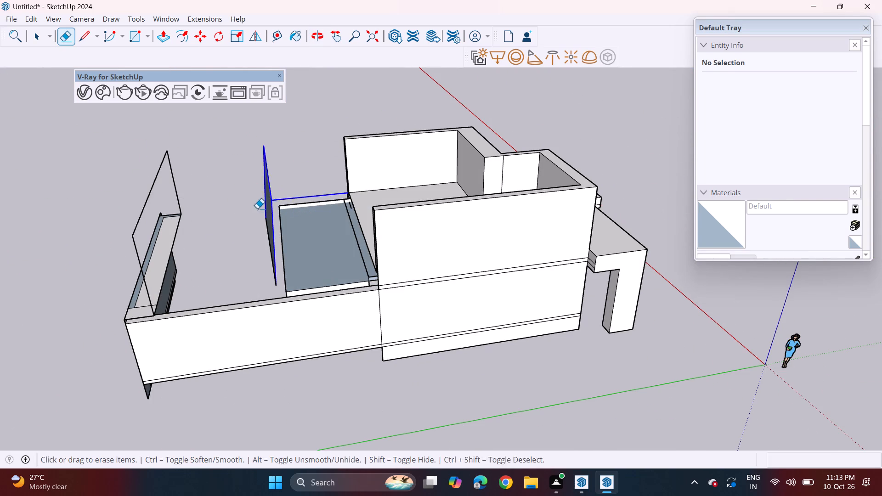
pyautogui.moveTo(263, 192); pyautogui.dragTo(267, 236)
pyautogui.moveTo(135, 220); pyautogui.dragTo(151, 223)
pyautogui.moveTo(154, 199); pyautogui.dragTo(162, 214)
pyautogui.moveTo(164, 211); pyautogui.dragTo(161, 221)
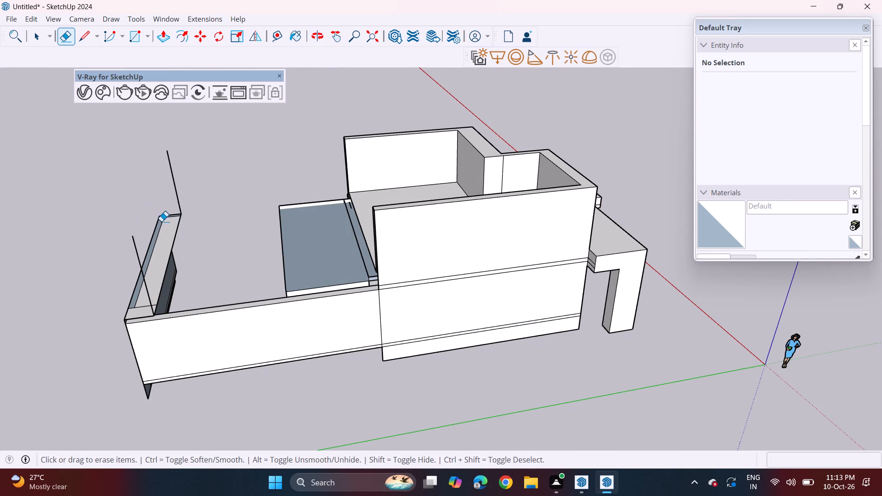
pyautogui.moveTo(161, 221); pyautogui.dragTo(157, 239)
pyautogui.moveTo(205, 173); pyautogui.dragTo(151, 217)
pyautogui.moveTo(185, 185); pyautogui.dragTo(159, 212)
# Erase the ground floor's back wall with its slab and plinth edges, up to the corner of the long side wall.
pyautogui.moveTo(176, 208); pyautogui.dragTo(171, 241)
pyautogui.moveTo(189, 218); pyautogui.dragTo(165, 254)
pyautogui.moveTo(164, 258); pyautogui.dragTo(170, 241)
pyautogui.moveTo(147, 238); pyautogui.dragTo(130, 259)
pyautogui.moveTo(154, 227); pyautogui.dragTo(155, 240)
pyautogui.moveTo(164, 237); pyautogui.dragTo(145, 254)
pyautogui.moveTo(180, 259); pyautogui.dragTo(177, 266)
pyautogui.moveTo(174, 288); pyautogui.dragTo(158, 285)
pyautogui.moveTo(177, 282); pyautogui.dragTo(168, 278)
pyautogui.moveTo(179, 273); pyautogui.dragTo(179, 277)
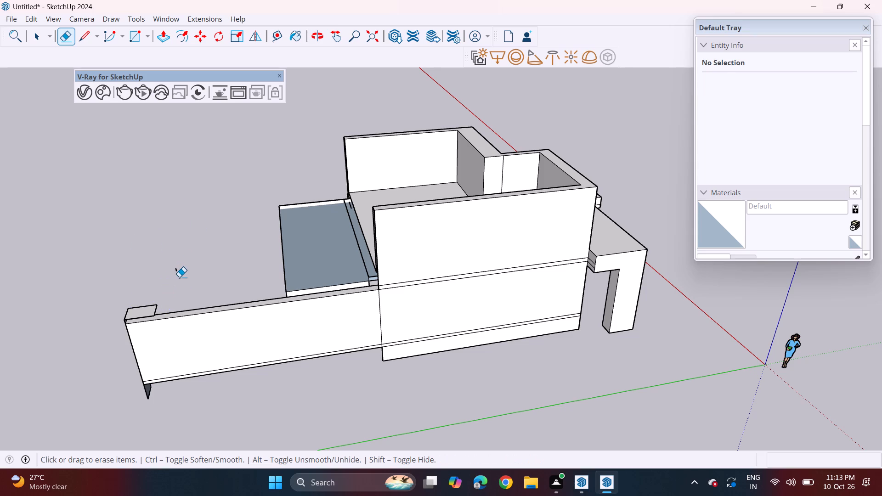
pyautogui.moveTo(179, 277); pyautogui.dragTo(179, 278)
pyautogui.moveTo(180, 271); pyautogui.dragTo(150, 272)
# Erase the small slab corner and the wall return at the rear end of the long ground-floor side wall.
pyautogui.moveTo(179, 278); pyautogui.dragTo(324, 101, button='middle')
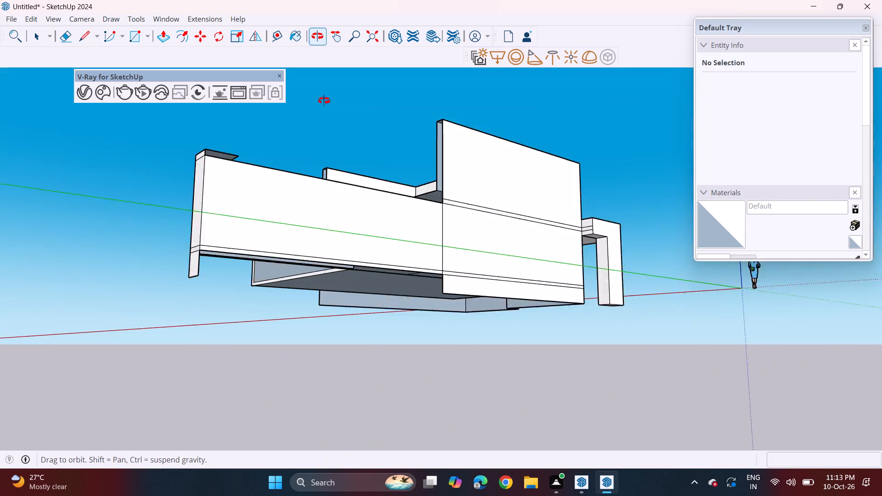
pyautogui.moveTo(324, 101); pyautogui.dragTo(336, 101, button='middle')
pyautogui.moveTo(343, 227); pyautogui.dragTo(491, 167, button='middle')
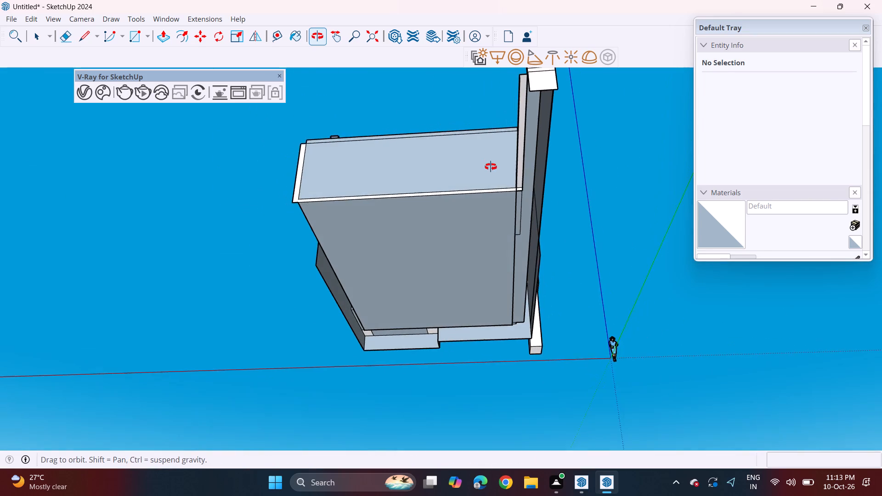
pyautogui.moveTo(491, 167); pyautogui.dragTo(355, 319, button='middle')
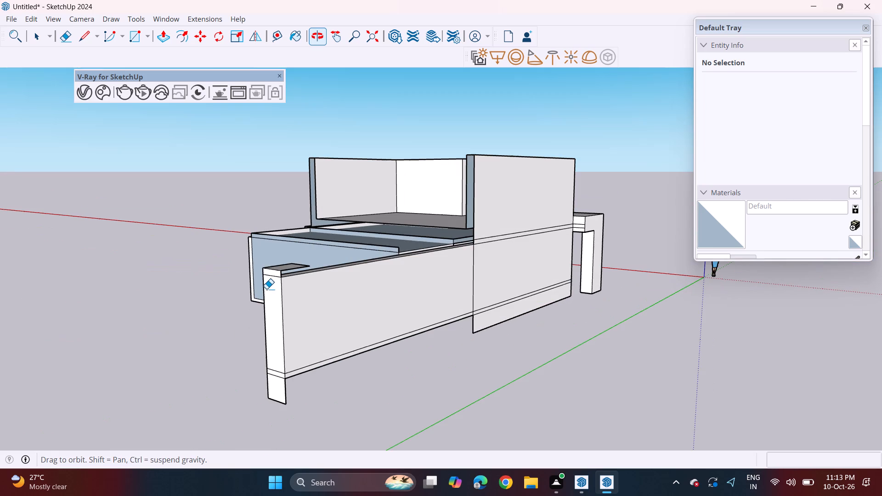
pyautogui.moveTo(228, 295); pyautogui.dragTo(122, 348, button='middle')
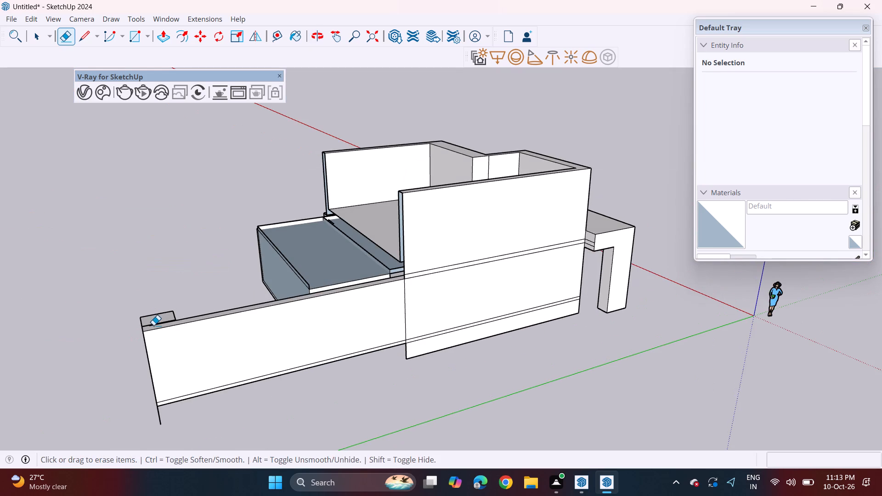
pyautogui.click(156, 318)
pyautogui.moveTo(158, 311); pyautogui.dragTo(162, 321)
pyautogui.click(162, 321)
pyautogui.moveTo(167, 321); pyautogui.dragTo(172, 315)
pyautogui.click(173, 314)
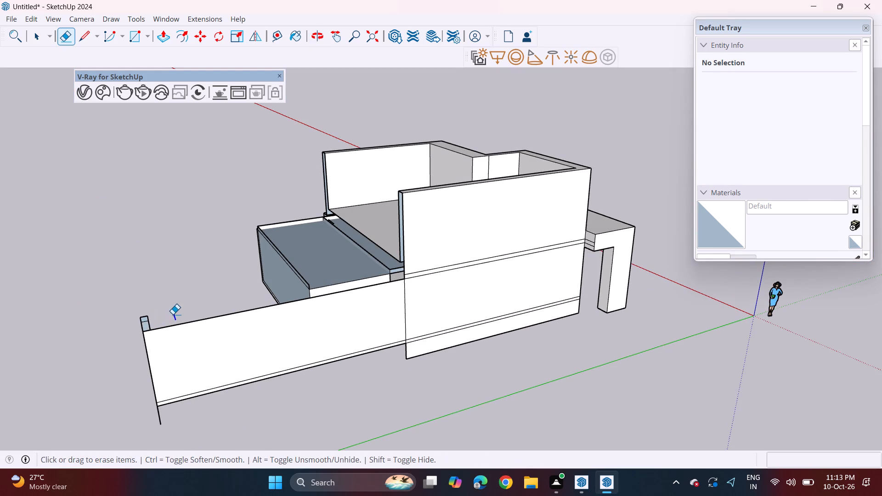
pyautogui.moveTo(143, 325); pyautogui.dragTo(153, 321)
pyautogui.moveTo(142, 309); pyautogui.dragTo(142, 320)
pyautogui.moveTo(147, 315); pyautogui.dragTo(153, 325)
pyautogui.moveTo(153, 325); pyautogui.dragTo(143, 327)
# Erase the base and plinth edges of the ground-floor side wall's extension behind the dividing line.
pyautogui.moveTo(142, 328); pyautogui.dragTo(444, 244, button='middle')
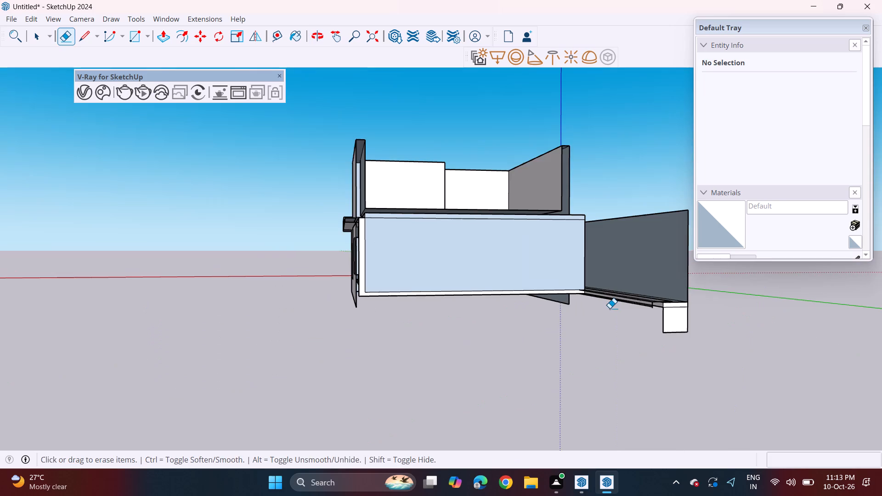
pyautogui.moveTo(602, 315); pyautogui.dragTo(729, 337, button='middle')
pyautogui.moveTo(767, 326); pyautogui.dragTo(800, 328)
pyautogui.moveTo(776, 318); pyautogui.dragTo(776, 342)
pyautogui.moveTo(775, 314); pyautogui.dragTo(775, 323)
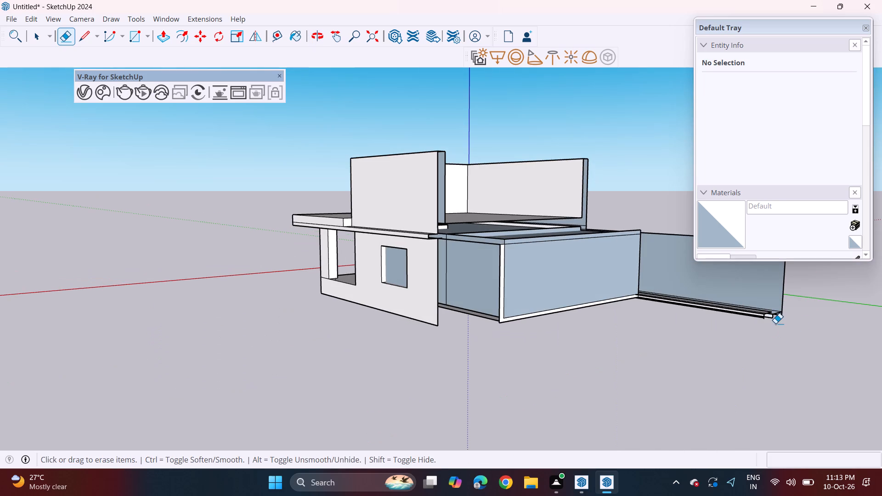
pyautogui.moveTo(775, 323); pyautogui.dragTo(774, 332)
pyautogui.moveTo(762, 334); pyautogui.dragTo(763, 326)
pyautogui.click(759, 321)
pyautogui.click(759, 317)
pyautogui.moveTo(758, 312); pyautogui.dragTo(758, 319)
pyautogui.moveTo(760, 310); pyautogui.dragTo(765, 310)
pyautogui.moveTo(767, 306); pyautogui.dragTo(769, 316)
pyautogui.moveTo(769, 314); pyautogui.dragTo(771, 322)
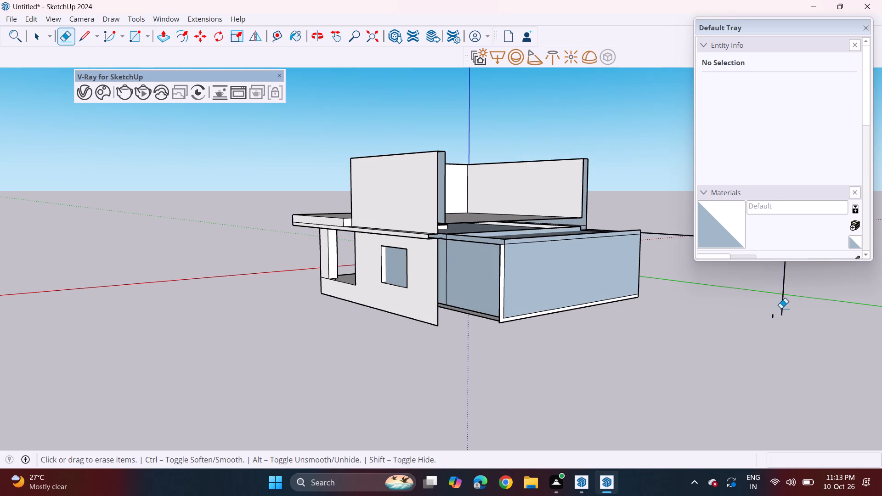
# Erase the side wall extension's leftover vertical edge, long top edge and stray end segments.
pyautogui.click(781, 308)
pyautogui.moveTo(763, 315); pyautogui.dragTo(791, 316)
pyautogui.moveTo(791, 316); pyautogui.dragTo(772, 328)
pyautogui.moveTo(774, 320); pyautogui.dragTo(356, 355, button='middle')
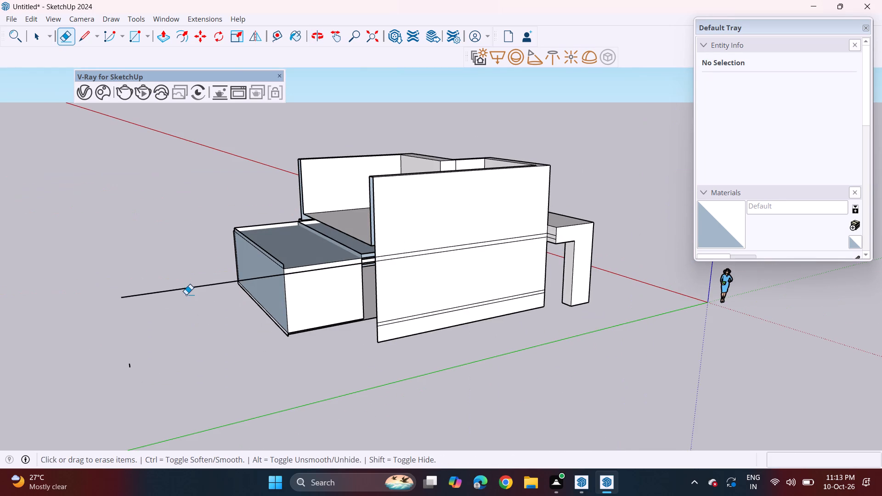
pyautogui.click(185, 287)
pyautogui.moveTo(173, 275); pyautogui.dragTo(165, 307)
pyautogui.moveTo(121, 378); pyautogui.dragTo(129, 373)
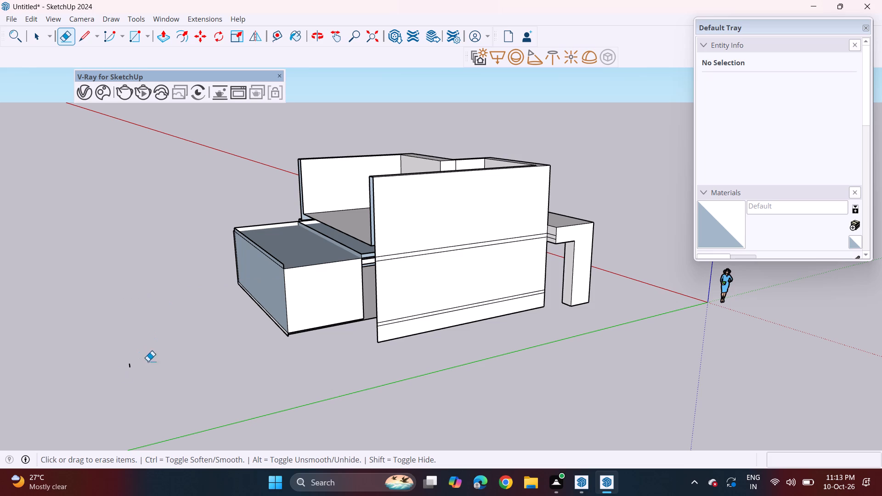
pyautogui.click(127, 365)
# Erase the ground floor's projecting rear box, including its slab, side and base edges and the stray segments around it.
pyautogui.moveTo(163, 358); pyautogui.dragTo(248, 366, button='middle')
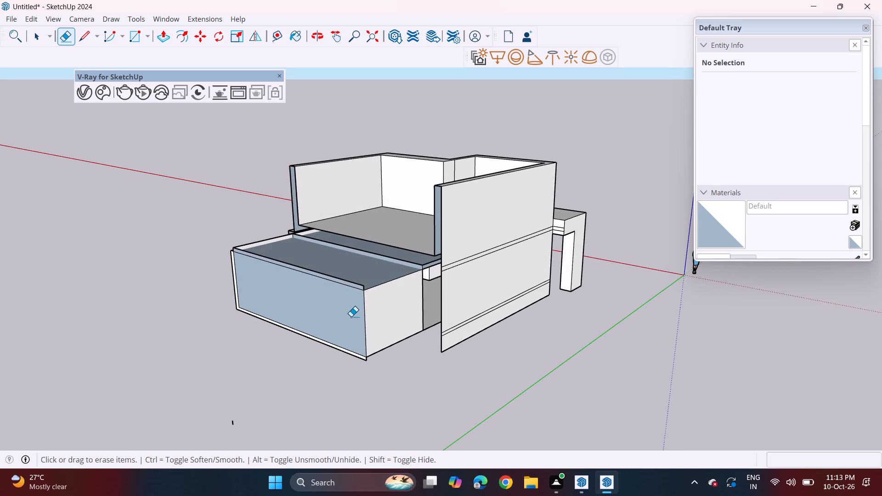
pyautogui.moveTo(214, 315); pyautogui.dragTo(77, 311, button='middle')
pyautogui.moveTo(262, 212); pyautogui.dragTo(290, 326)
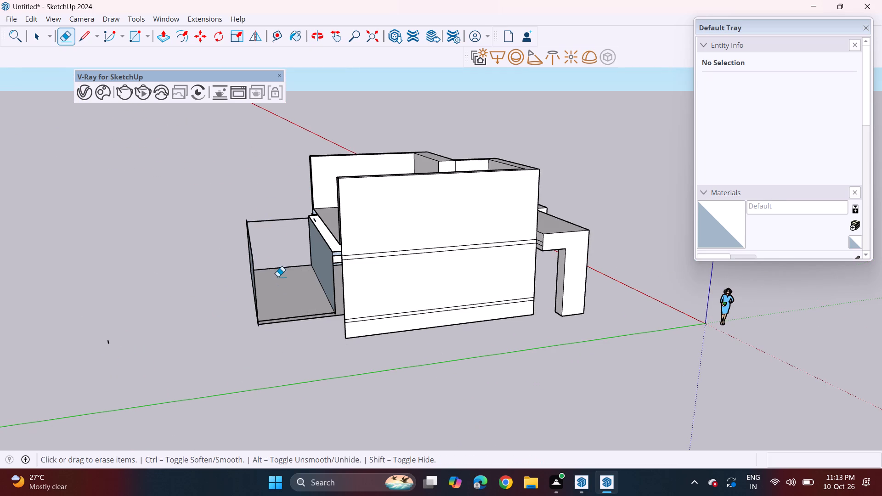
pyautogui.moveTo(271, 209); pyautogui.dragTo(302, 331)
pyautogui.moveTo(255, 249); pyautogui.dragTo(230, 269)
pyautogui.moveTo(252, 244); pyautogui.dragTo(260, 293)
pyautogui.moveTo(269, 281); pyautogui.dragTo(251, 323)
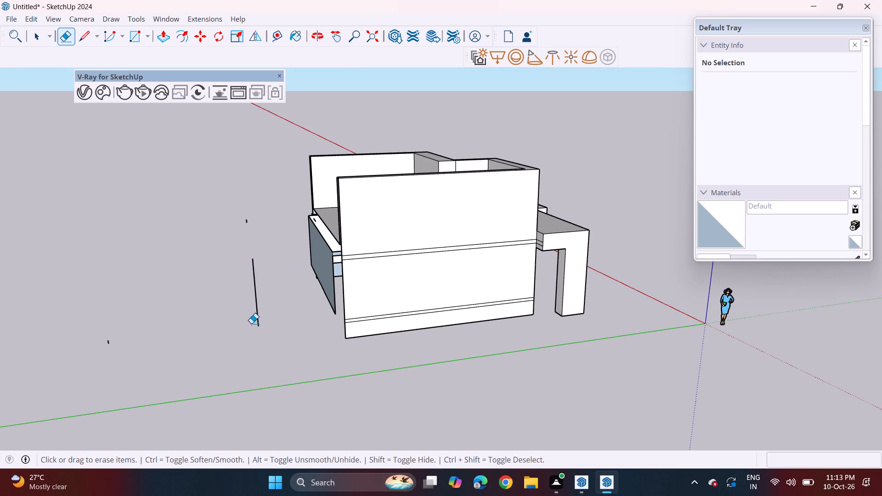
pyautogui.moveTo(251, 323); pyautogui.dragTo(253, 299)
pyautogui.moveTo(254, 261); pyautogui.dragTo(249, 300)
pyautogui.moveTo(232, 241); pyautogui.dragTo(249, 230)
pyautogui.click(248, 223)
pyautogui.click(243, 227)
pyautogui.moveTo(127, 332); pyautogui.dragTo(114, 348)
pyautogui.moveTo(108, 337); pyautogui.dragTo(105, 345)
pyautogui.moveTo(108, 343); pyautogui.dragTo(118, 345)
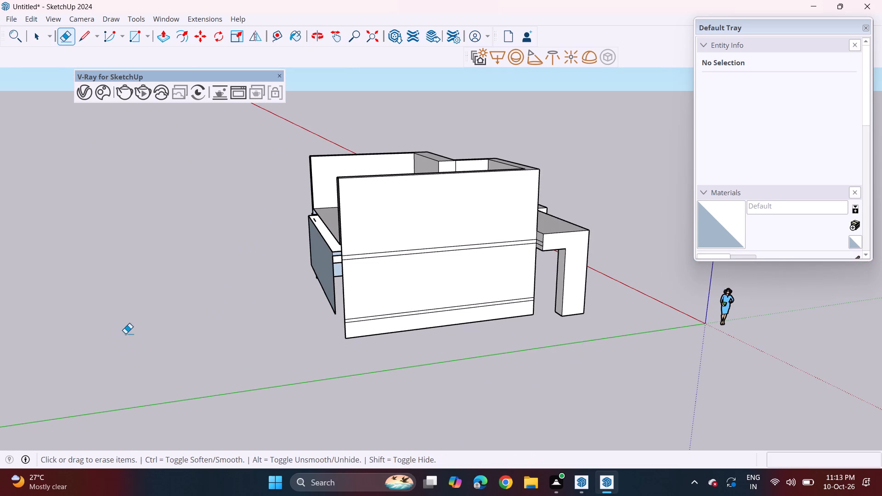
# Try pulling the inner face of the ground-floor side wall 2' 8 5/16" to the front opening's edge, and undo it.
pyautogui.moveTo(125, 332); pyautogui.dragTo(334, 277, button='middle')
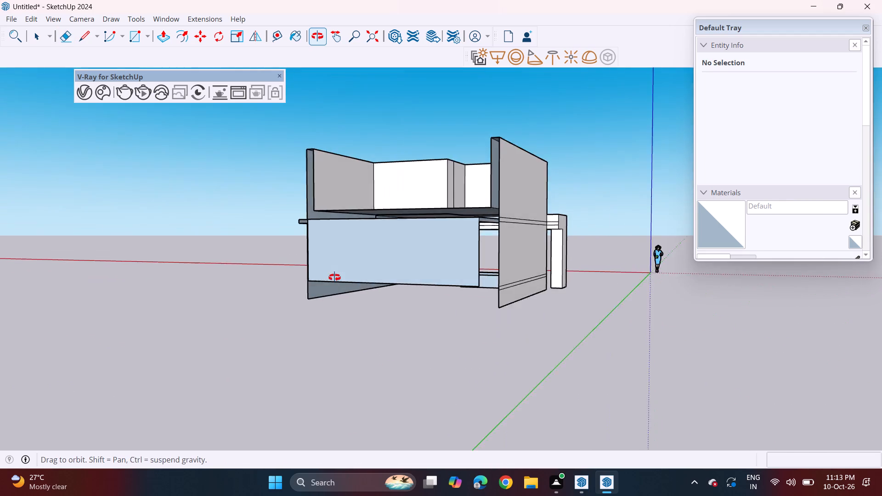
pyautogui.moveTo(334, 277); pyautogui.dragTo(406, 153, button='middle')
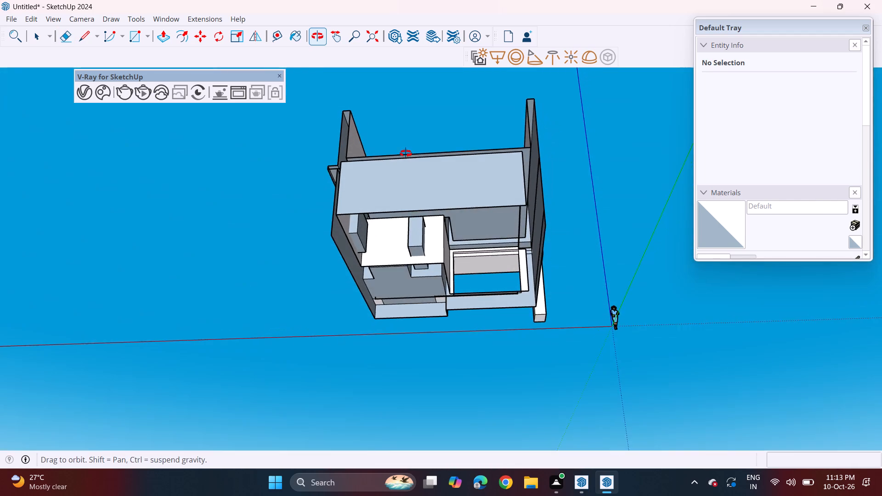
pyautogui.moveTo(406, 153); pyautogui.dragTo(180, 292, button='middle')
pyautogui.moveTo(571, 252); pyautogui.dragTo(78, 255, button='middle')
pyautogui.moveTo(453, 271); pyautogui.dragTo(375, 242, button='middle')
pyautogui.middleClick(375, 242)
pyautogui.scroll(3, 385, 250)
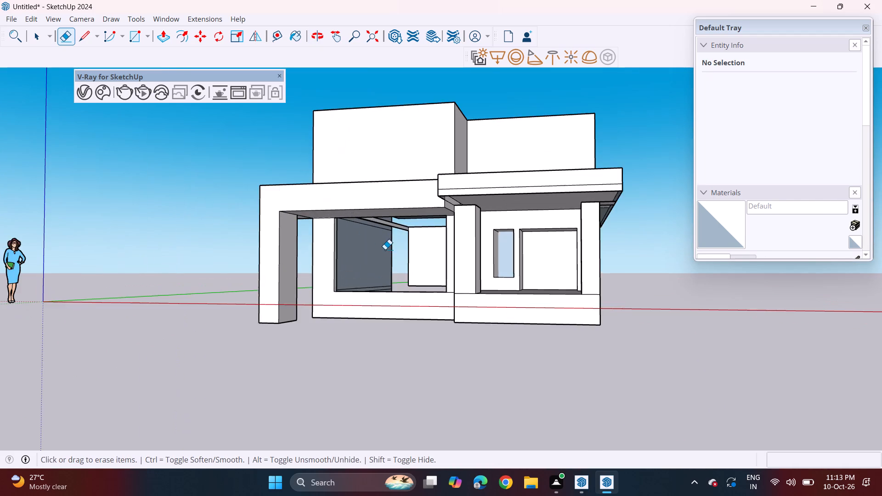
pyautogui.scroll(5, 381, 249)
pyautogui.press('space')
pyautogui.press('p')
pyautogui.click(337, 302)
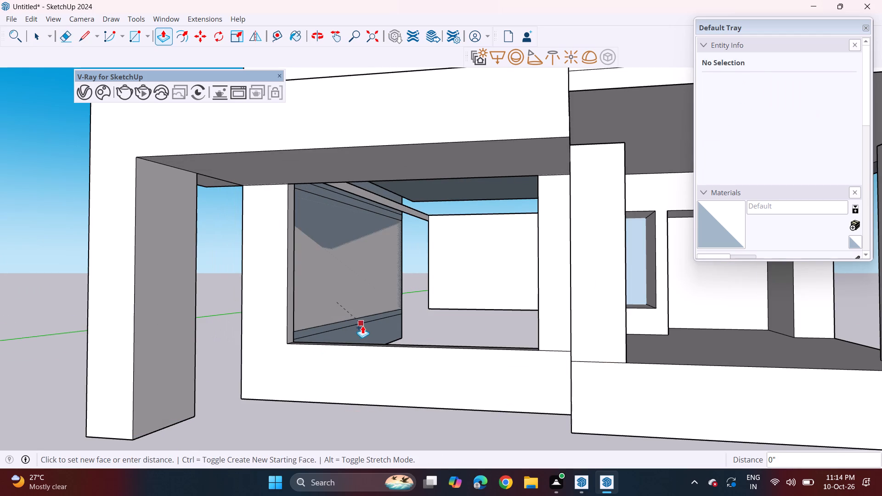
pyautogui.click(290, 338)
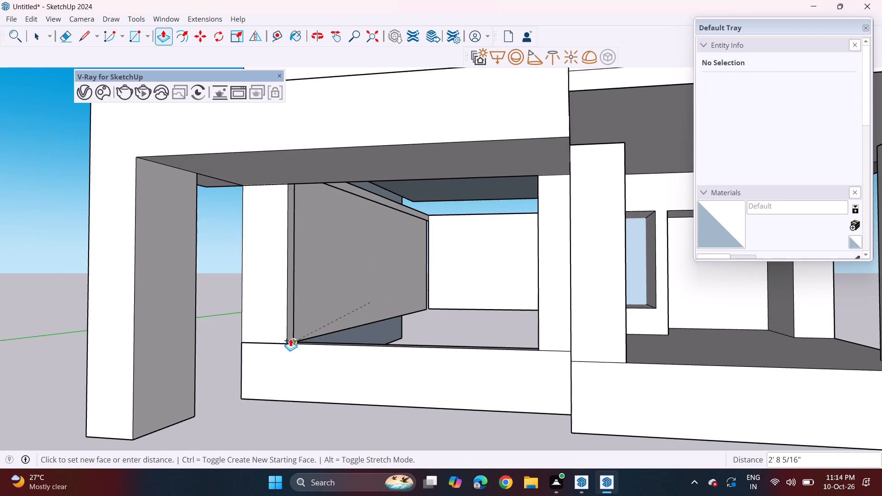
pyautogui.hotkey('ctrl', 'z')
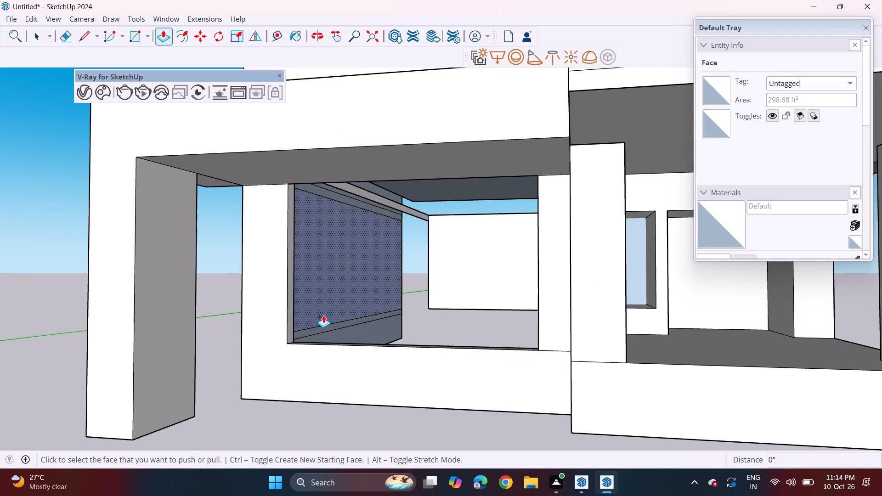
# Thicken the ground-floor side wall inward by 2' 8 5/16", flush with the front opening's edge, along its length to the front wall.
pyautogui.click(323, 315)
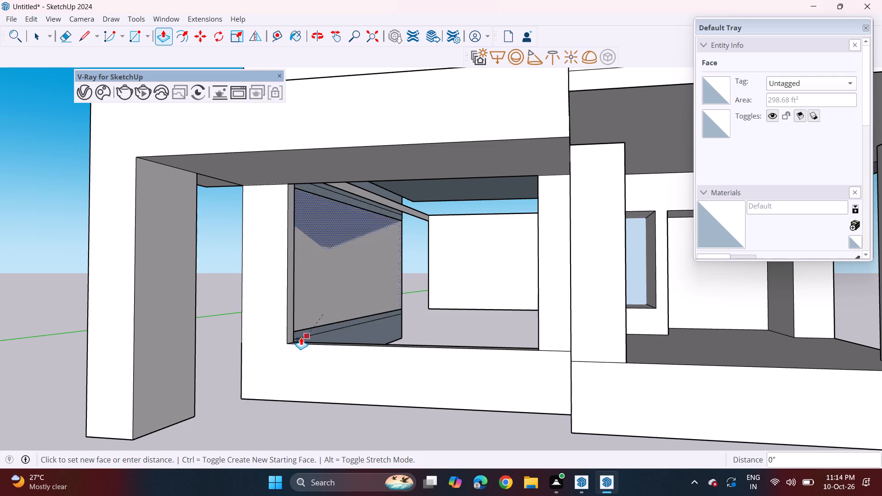
pyautogui.click(295, 341)
pyautogui.click(368, 289)
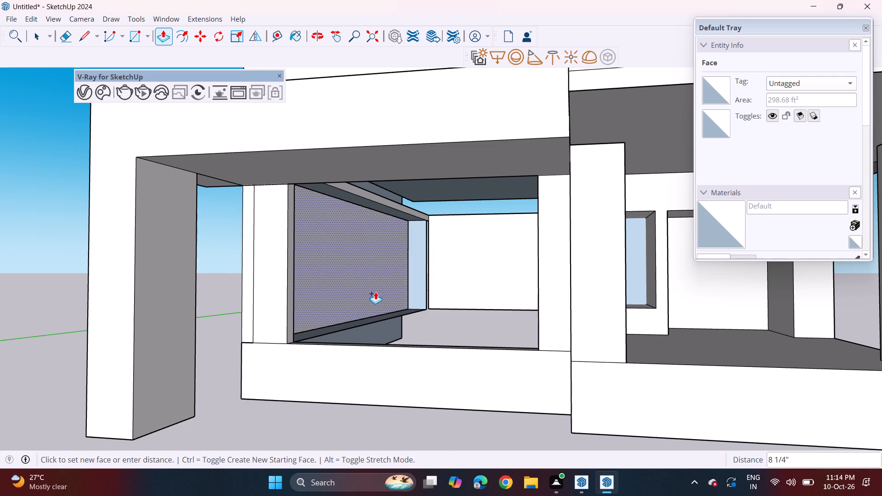
pyautogui.click(285, 340)
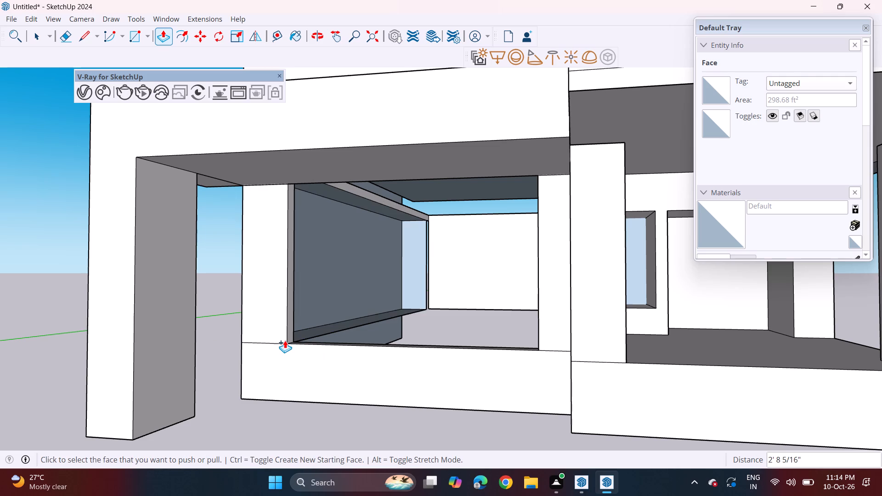
pyautogui.click(417, 280)
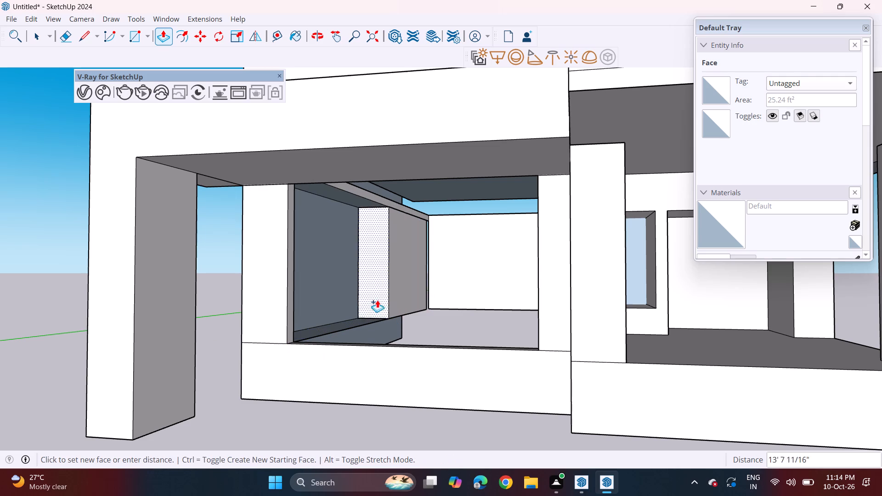
pyautogui.click(291, 339)
# Pull the inner face of the plinth below that side wall 2' 8 5/16" inward to the front opening's edge.
pyautogui.moveTo(407, 325); pyautogui.dragTo(400, 332, button='middle')
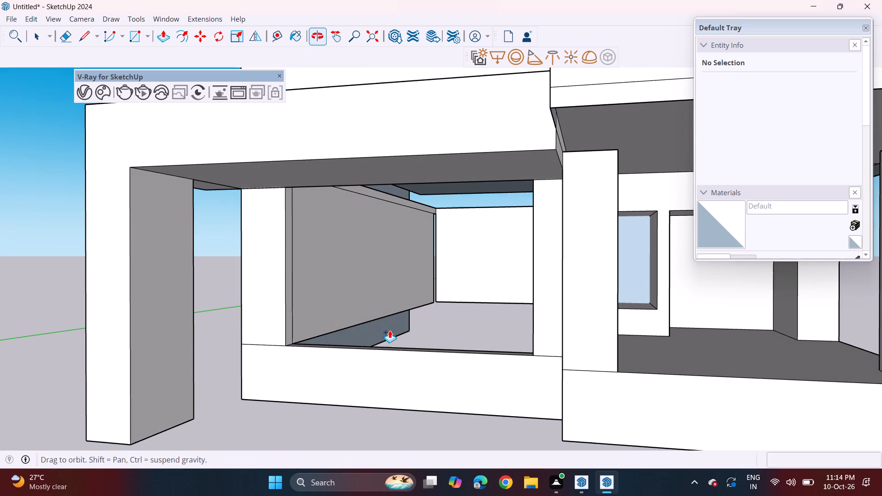
pyautogui.click(383, 330)
pyautogui.click(287, 346)
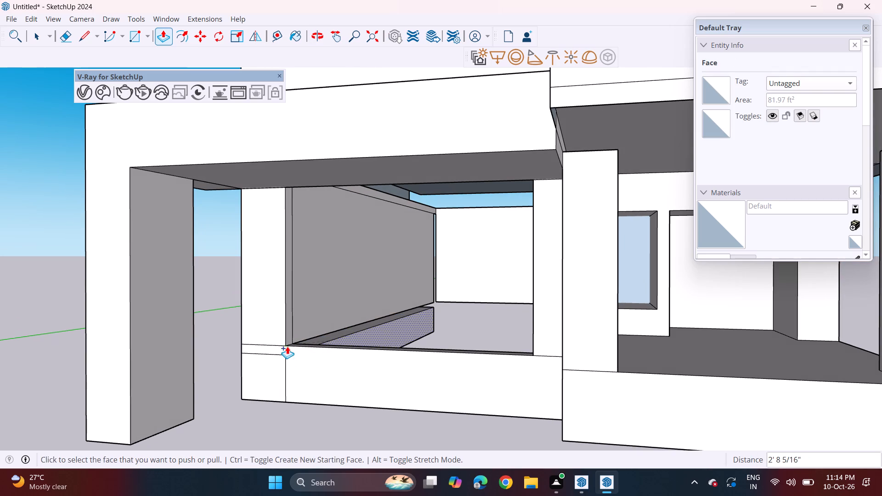
# Pull the recessed strip between the ground-floor side wall and its plinth 2' 8 5/16" inward, flush with both faces.
pyautogui.scroll(1, 390, 309)
pyautogui.moveTo(390, 311); pyautogui.dragTo(387, 303, button='middle')
pyautogui.scroll(1, 387, 303)
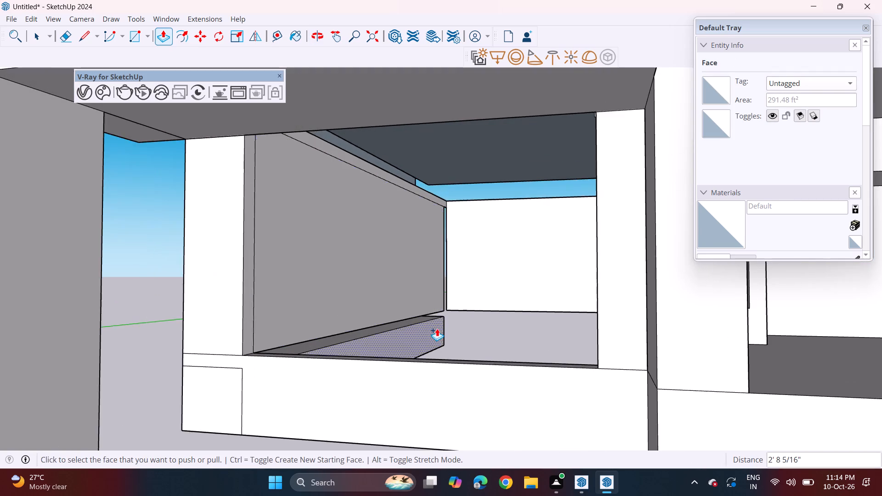
pyautogui.scroll(3, 437, 327)
pyautogui.moveTo(409, 310); pyautogui.dragTo(381, 311, button='middle')
pyautogui.scroll(4, 378, 337)
pyautogui.moveTo(357, 330); pyautogui.dragTo(357, 321, button='middle')
pyautogui.scroll(1, 357, 330)
pyautogui.click(346, 308)
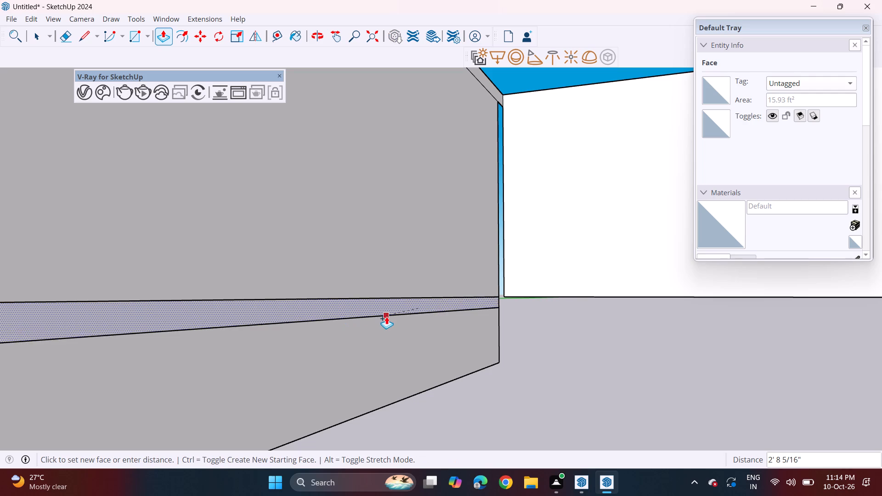
pyautogui.click(386, 316)
# Draw a 7 1/2" line across the strip above the side wall, at the top of its rear inner corner.
pyautogui.scroll(-4, 414, 257)
pyautogui.moveTo(473, 158); pyautogui.dragTo(473, 192, button='middle')
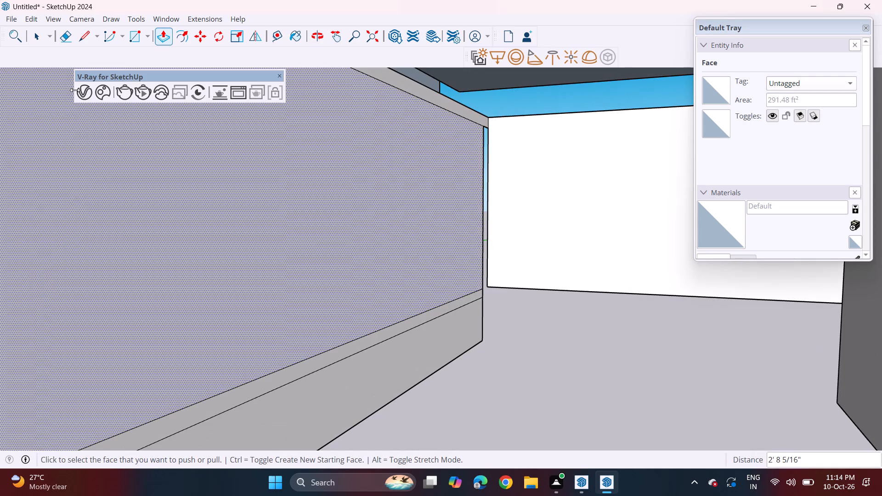
pyautogui.click(95, 46)
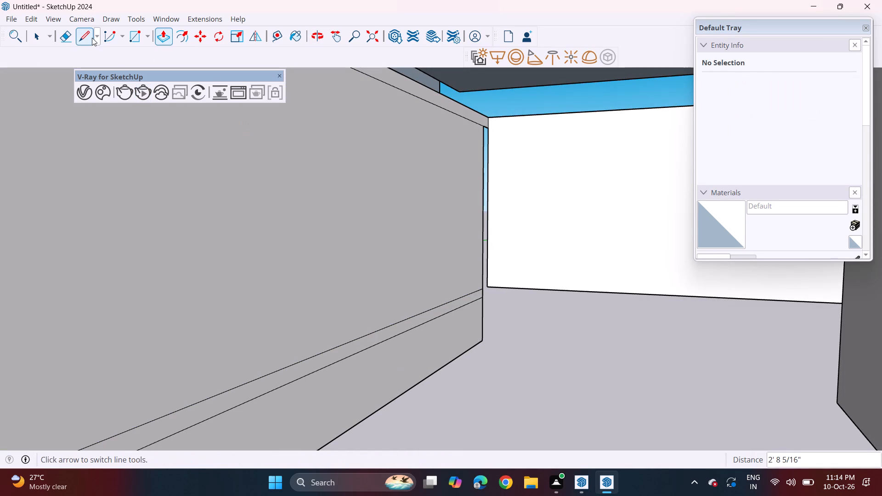
pyautogui.click(89, 37)
pyautogui.click(481, 129)
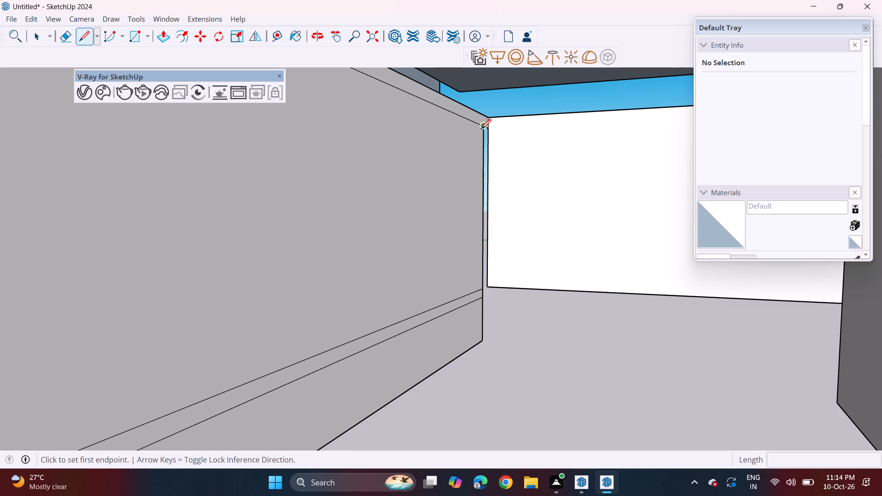
pyautogui.click(481, 114)
# Examine the building's side wall, open rear, underside and front for remaining gaps around the walls and slab.
pyautogui.scroll(-5, 383, 105)
pyautogui.moveTo(381, 131); pyautogui.dragTo(471, 167, button='middle')
pyautogui.scroll(-4, 454, 127)
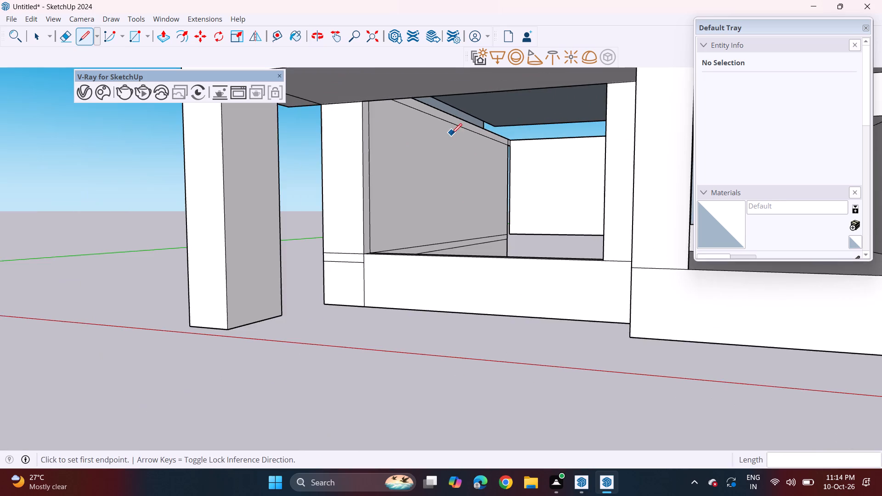
pyautogui.keyDown('shift'); pyautogui.moveTo(498, 123); pyautogui.dragTo(435, 141, button='middle'); pyautogui.keyUp('shift')
pyautogui.moveTo(414, 148); pyautogui.dragTo(583, 295, button='middle')
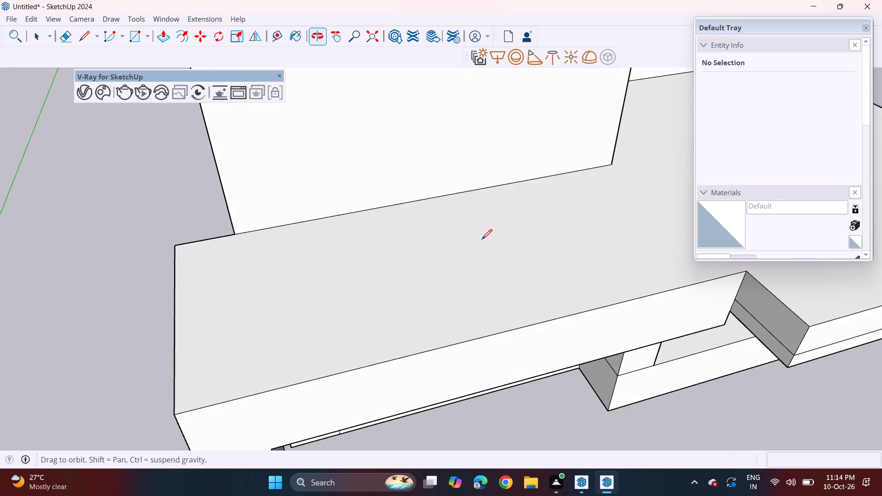
pyautogui.keyDown('shift'); pyautogui.moveTo(175, 185); pyautogui.dragTo(599, 414, button='middle'); pyautogui.keyUp('shift')
pyautogui.moveTo(392, 301); pyautogui.dragTo(707, 192, button='middle')
pyautogui.moveTo(34, 351); pyautogui.dragTo(22, 353, button='middle')
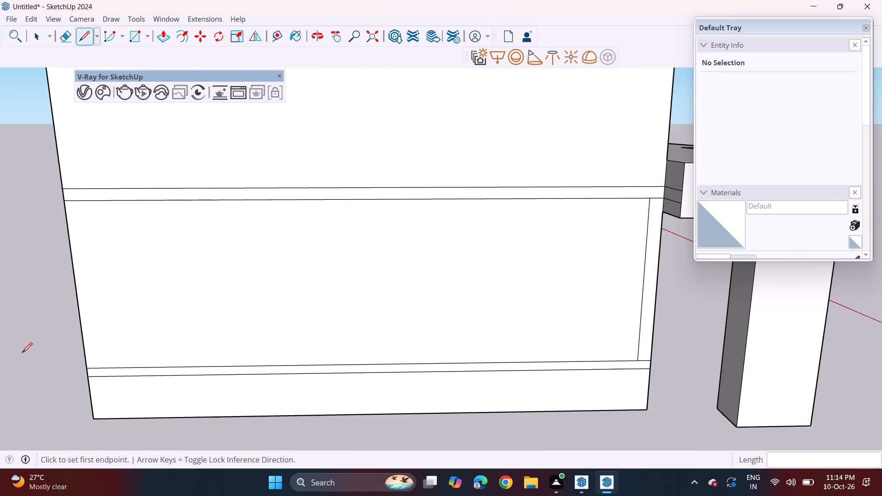
pyautogui.moveTo(22, 353); pyautogui.dragTo(406, 285, button='middle')
pyautogui.scroll(-6, 381, 229)
pyautogui.moveTo(344, 251); pyautogui.dragTo(416, 299, button='middle')
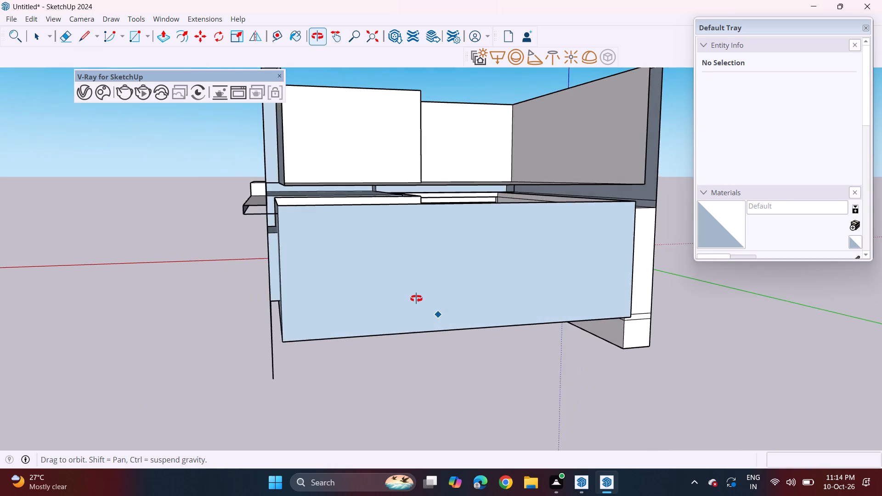
pyautogui.moveTo(416, 299); pyautogui.dragTo(441, 296, button='middle')
pyautogui.moveTo(374, 230); pyautogui.dragTo(348, 232, button='middle')
pyautogui.moveTo(298, 264); pyautogui.dragTo(253, 195, button='middle')
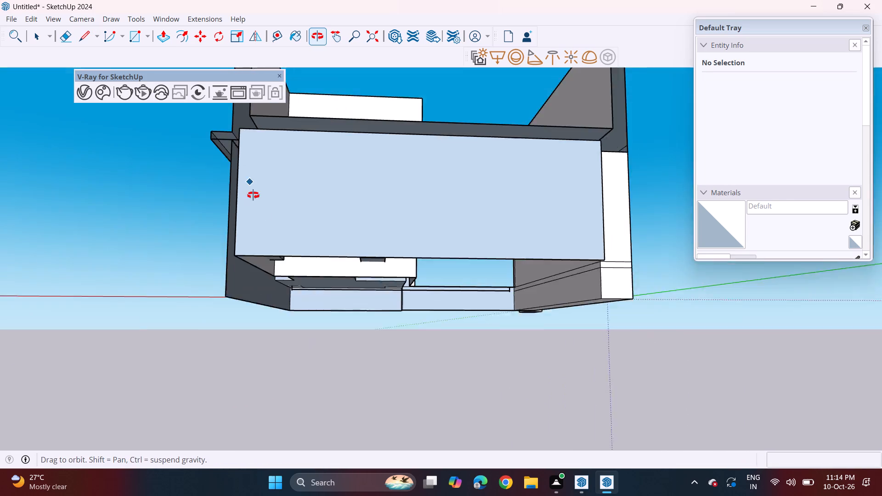
pyautogui.moveTo(253, 195); pyautogui.dragTo(221, 107, button='middle')
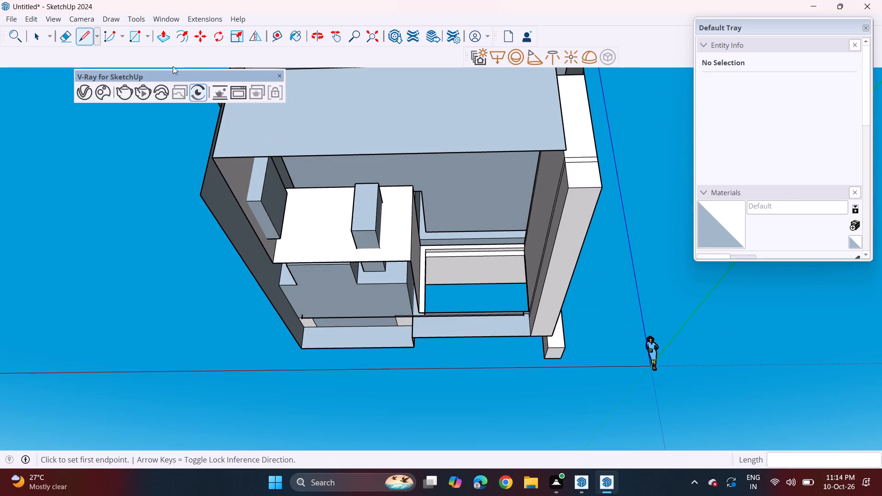
pyautogui.moveTo(510, 242); pyautogui.dragTo(427, 295, button='middle')
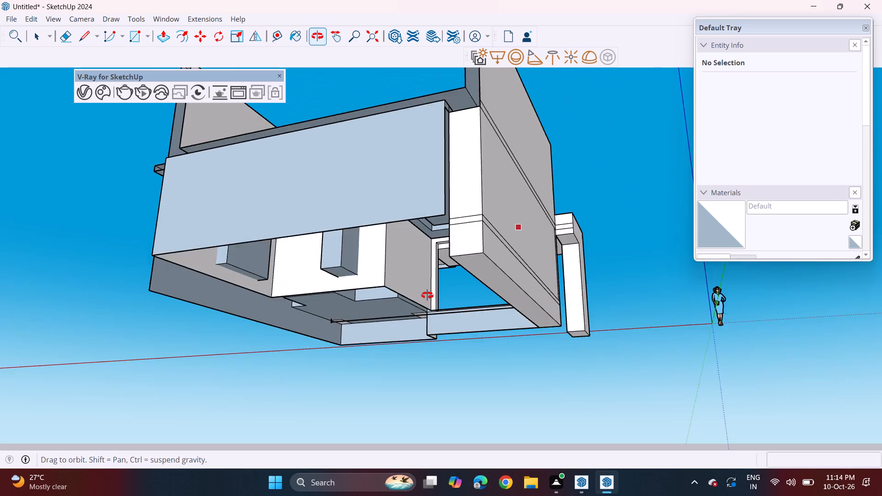
pyautogui.moveTo(427, 295); pyautogui.dragTo(16, 378, button='middle')
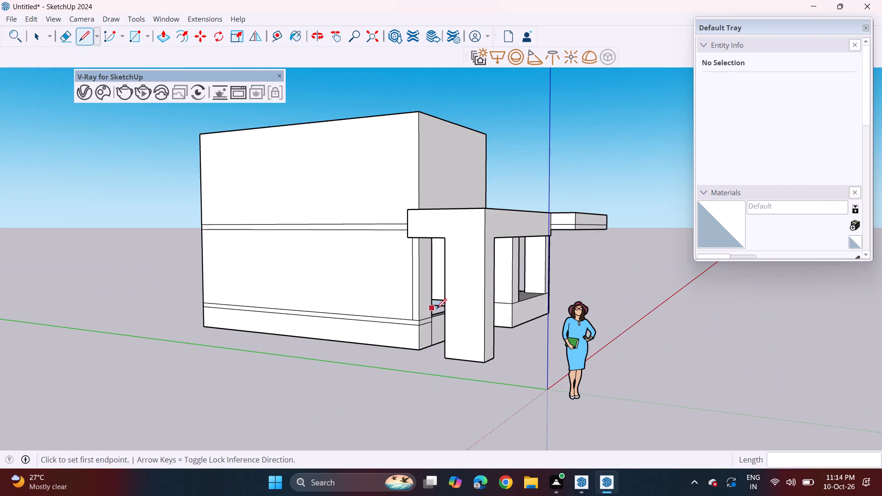
pyautogui.moveTo(455, 310); pyautogui.dragTo(147, 289, button='middle')
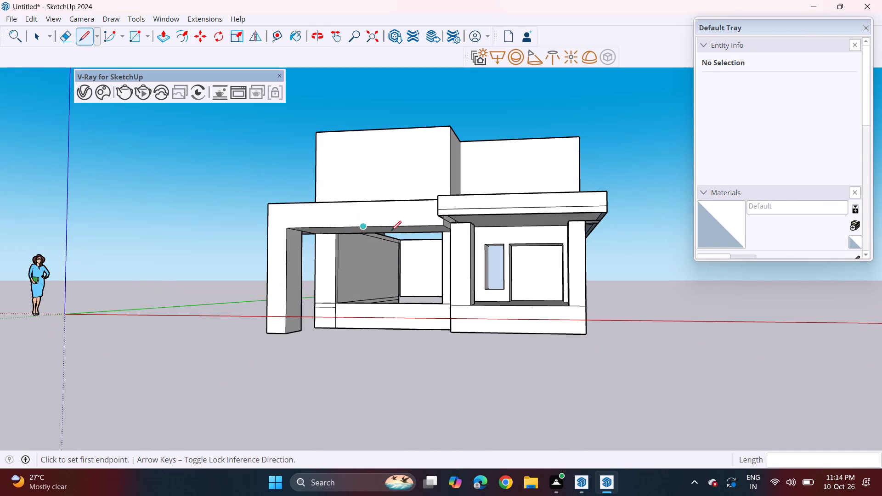
pyautogui.moveTo(526, 179); pyautogui.dragTo(545, 130, button='middle')
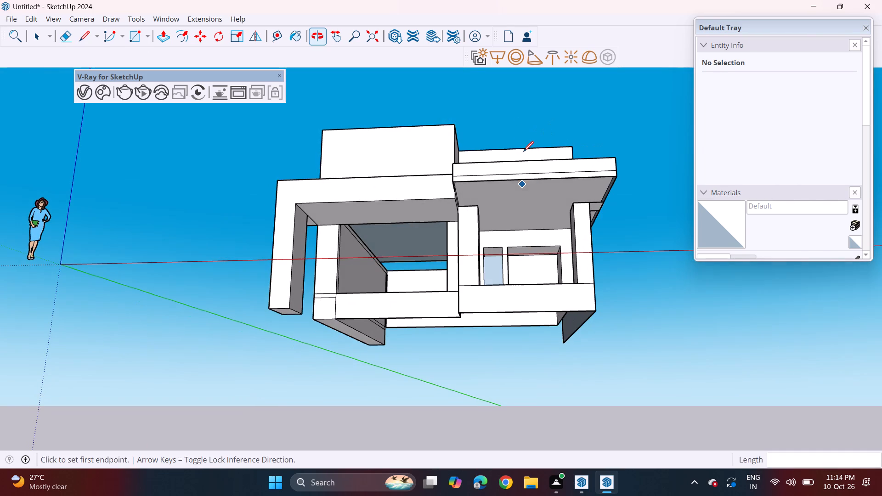
# Pull the underside of the slab above the ground-floor front opening down 2' 3/8".
pyautogui.press('space')
pyautogui.press('p')
pyautogui.click(408, 245)
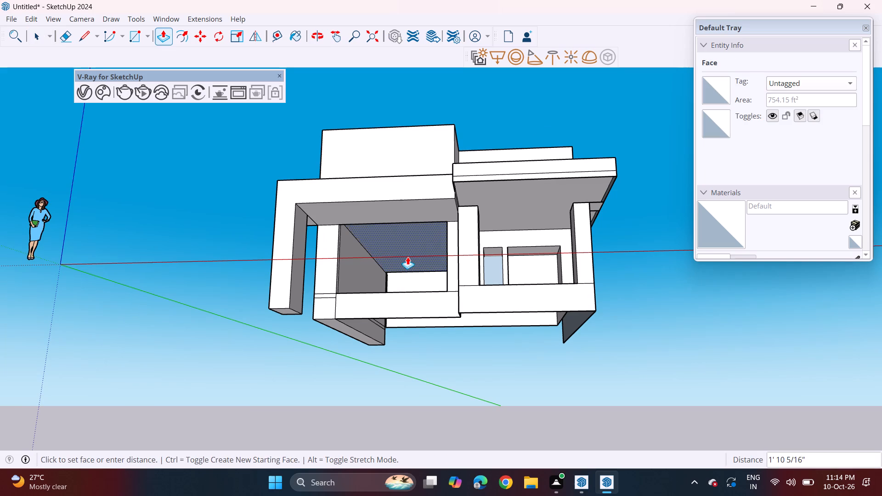
pyautogui.click(372, 259)
# Extrude the narrow strip at the base of the side wall's inner face 29' 11 5/16" across the building as the floor slab.
pyautogui.moveTo(391, 256); pyautogui.dragTo(393, 294, button='middle')
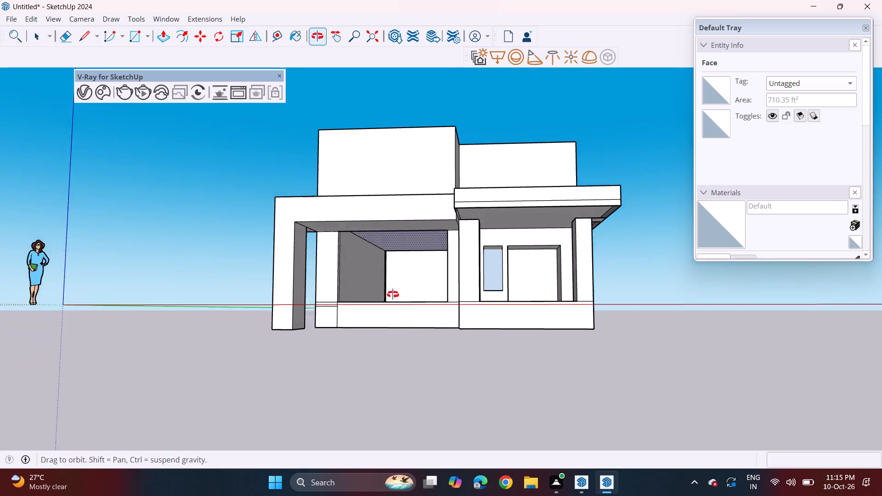
pyautogui.moveTo(393, 294); pyautogui.dragTo(400, 335, button='middle')
pyautogui.moveTo(424, 366); pyautogui.dragTo(396, 343, button='middle')
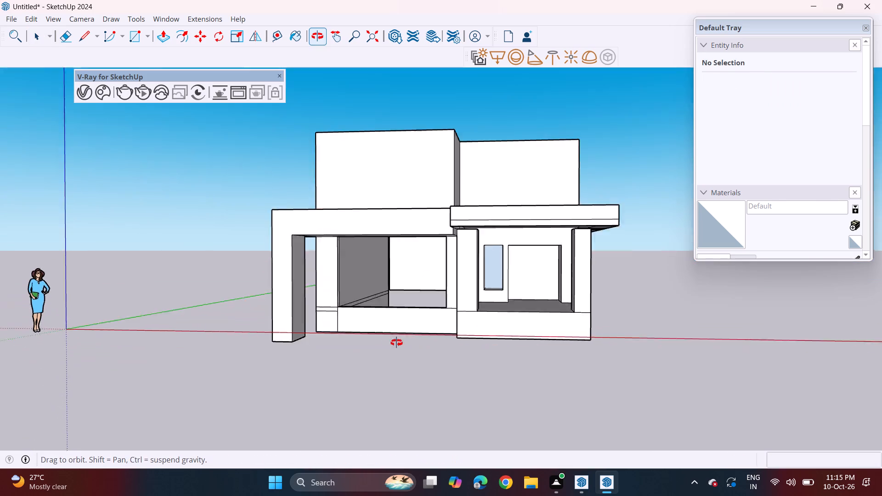
pyautogui.moveTo(396, 343); pyautogui.dragTo(360, 365, button='middle')
pyautogui.scroll(6, 369, 293)
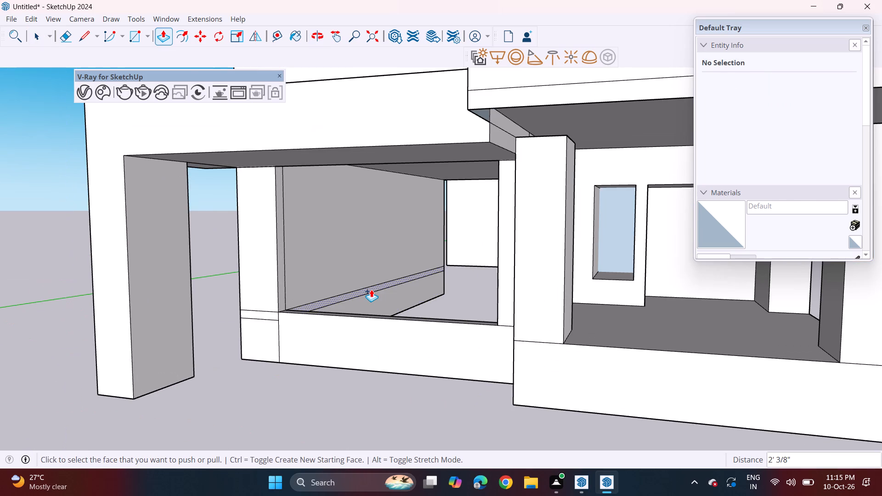
pyautogui.click(371, 289)
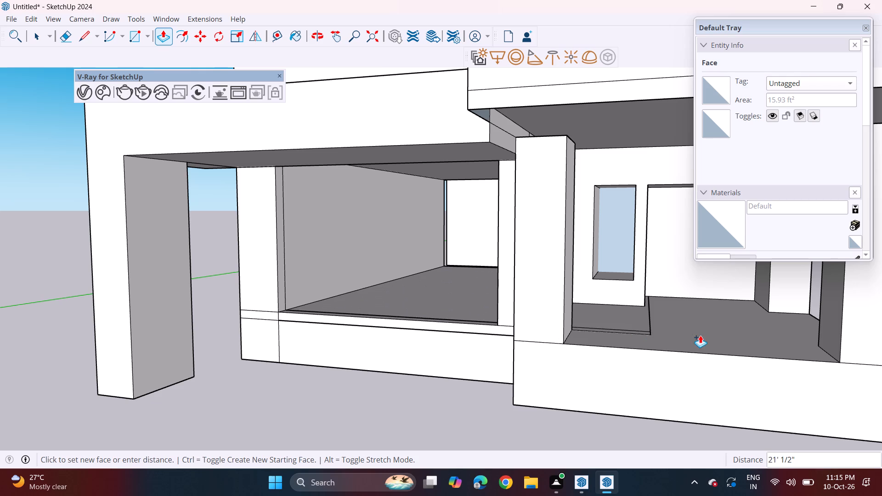
pyautogui.moveTo(795, 331); pyautogui.dragTo(607, 339, button='middle')
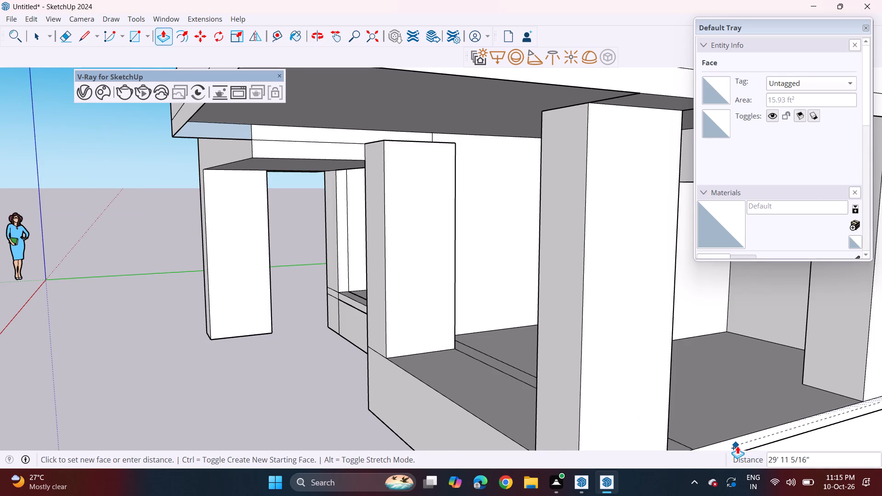
pyautogui.click(737, 446)
# Pull the underside of the projecting slab along the windowed side wall 7 1/2" to the slab corner at the rear.
pyautogui.scroll(-7, 547, 400)
pyautogui.moveTo(332, 372); pyautogui.dragTo(162, 302, button='middle')
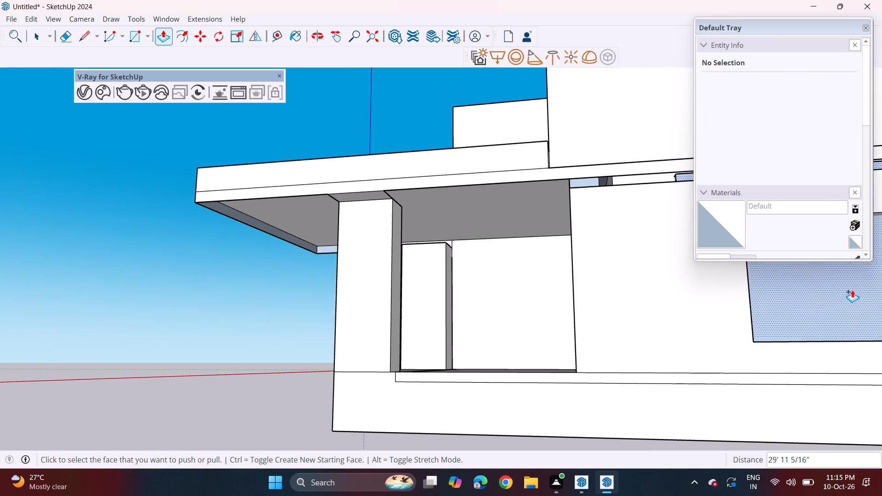
pyautogui.moveTo(789, 323); pyautogui.dragTo(535, 367, button='middle')
pyautogui.click(403, 143)
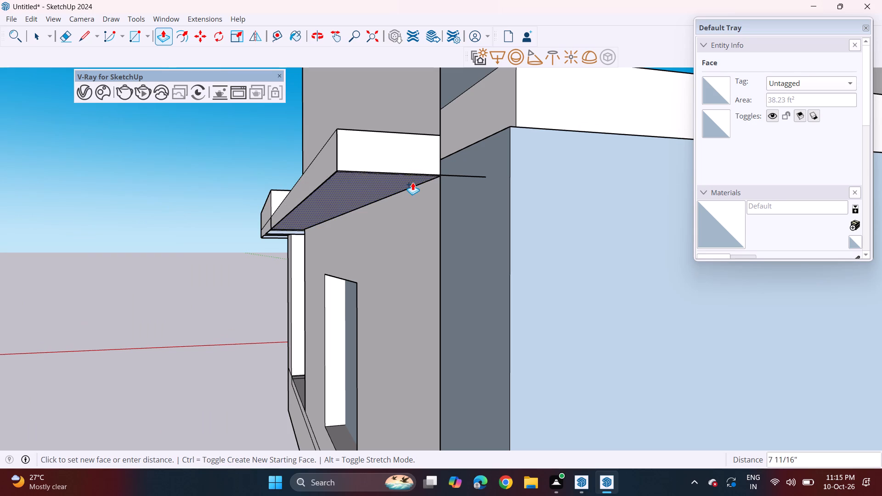
pyautogui.click(441, 178)
# Extend the small beam face under the porch canopy about 16' 7 1/8" over the columns to the far edge.
pyautogui.moveTo(258, 242); pyautogui.dragTo(383, 205, button='middle')
pyautogui.moveTo(181, 232); pyautogui.dragTo(661, 262, button='middle')
pyautogui.moveTo(411, 297); pyautogui.dragTo(583, 232, button='middle')
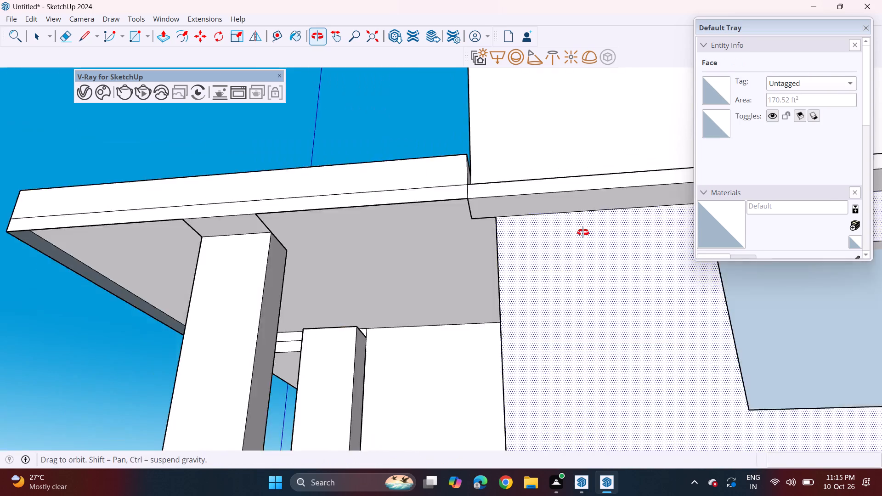
pyautogui.moveTo(583, 232); pyautogui.dragTo(729, 254, button='middle')
pyautogui.moveTo(603, 270); pyautogui.dragTo(710, 234, button='middle')
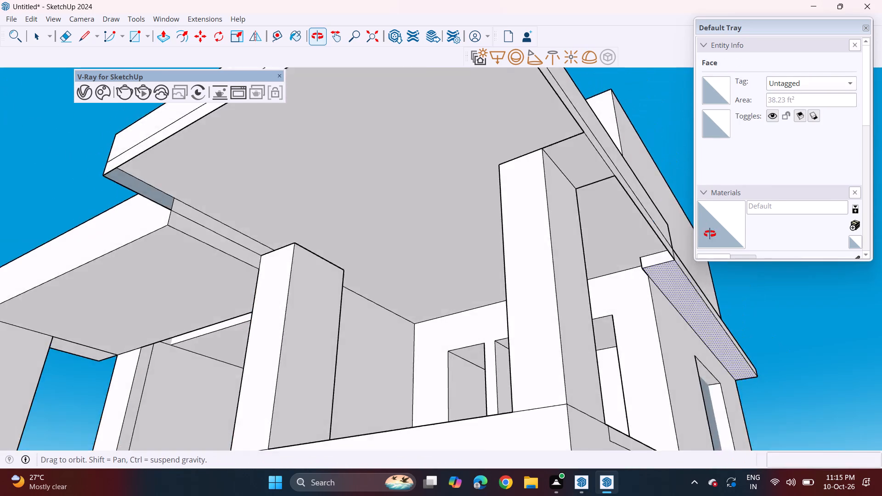
pyautogui.moveTo(710, 234); pyautogui.dragTo(778, 267, button='middle')
pyautogui.keyDown('shift'); pyautogui.moveTo(625, 332); pyautogui.dragTo(499, 318, button='middle'); pyautogui.keyUp('shift')
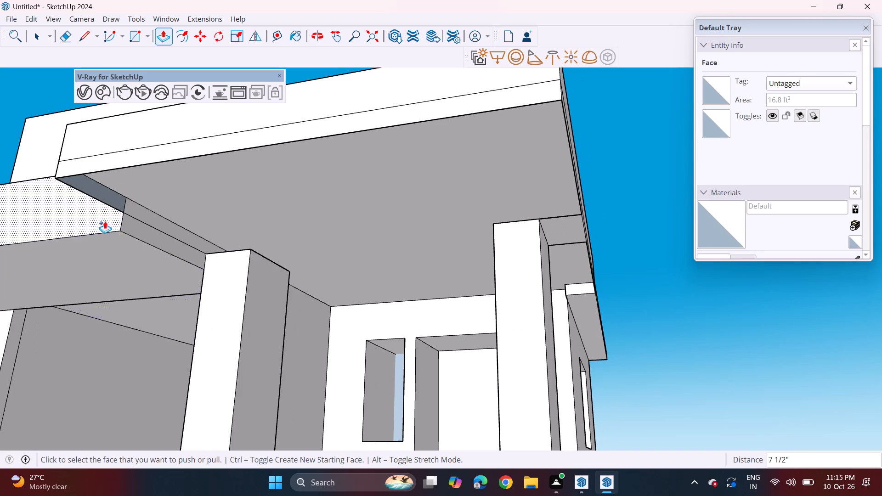
pyautogui.click(144, 217)
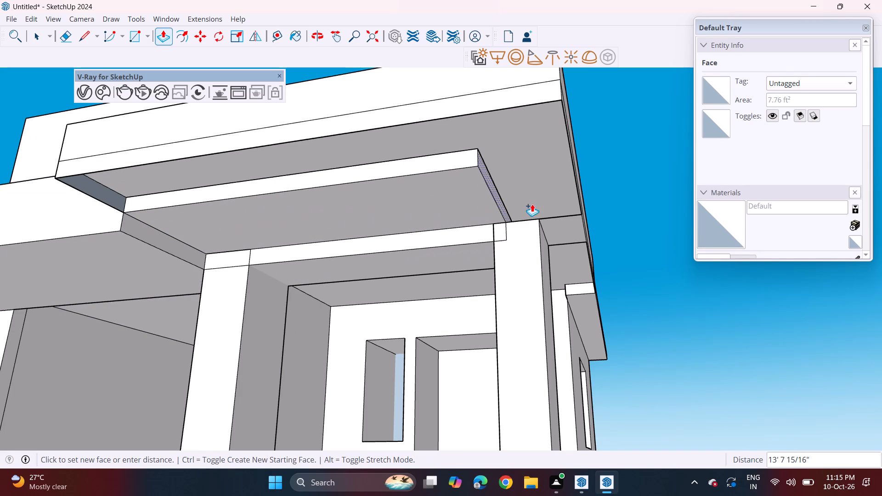
pyautogui.click(577, 203)
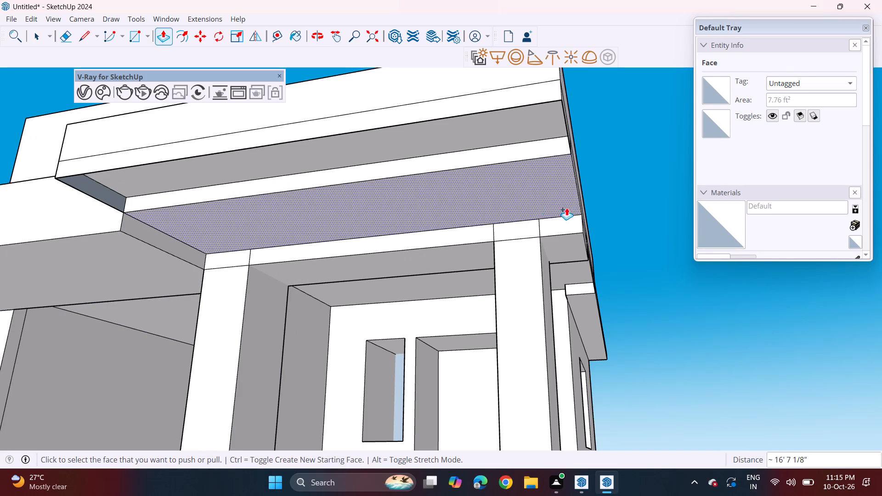
# Pull the recessed canopy underside in front of the porch beam down 7 1/2", flush with the beam's bottom.
pyautogui.doubleClick(380, 154)
pyautogui.hotkey('ctrl', 'z')
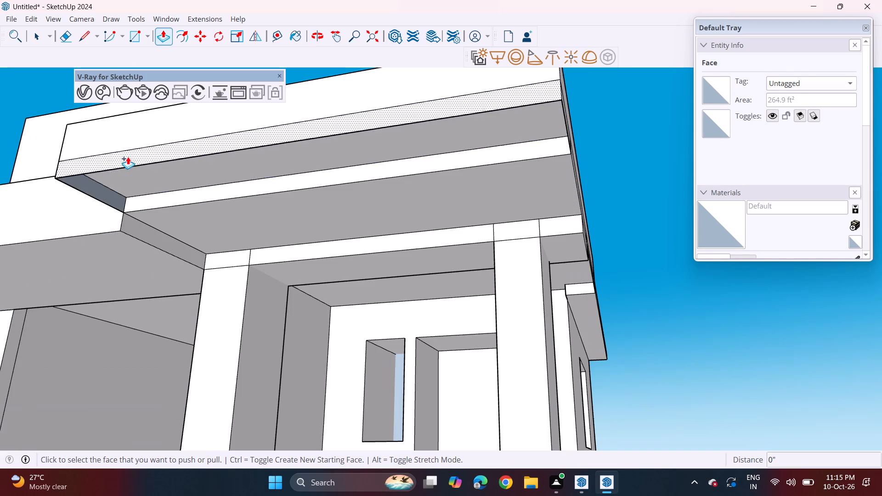
pyautogui.click(141, 186)
pyautogui.click(388, 222)
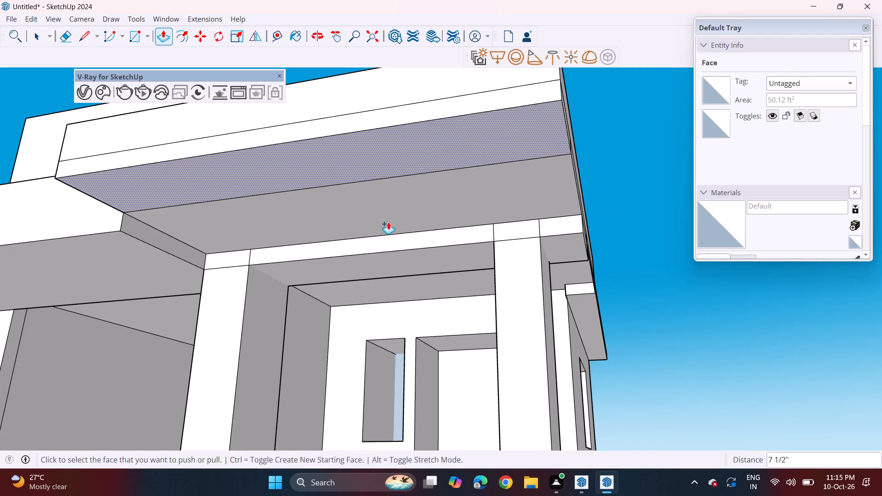
# Extend the porch beam's rear band 8' 3 1/16" back to the canopy's rear corner, filling the porch ceiling.
pyautogui.moveTo(561, 248); pyautogui.dragTo(347, 257, button='middle')
pyautogui.moveTo(452, 261); pyautogui.dragTo(213, 242, button='middle')
pyautogui.click(207, 273)
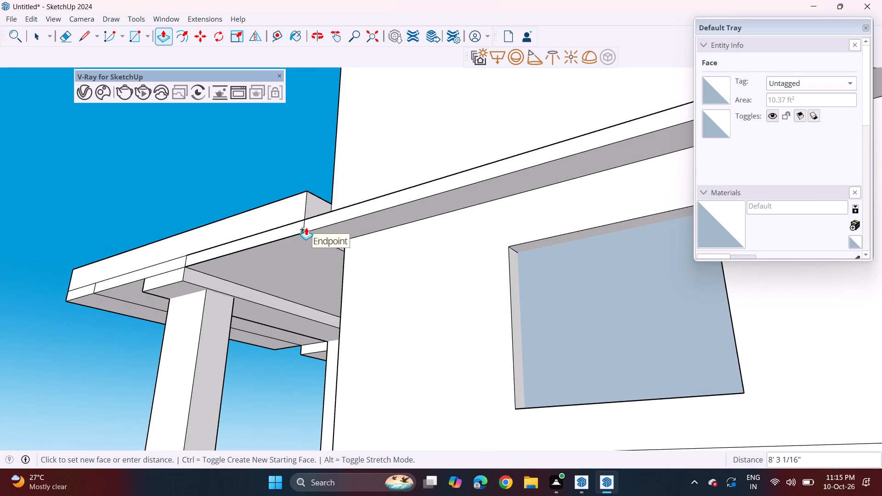
pyautogui.moveTo(306, 227); pyautogui.dragTo(311, 229)
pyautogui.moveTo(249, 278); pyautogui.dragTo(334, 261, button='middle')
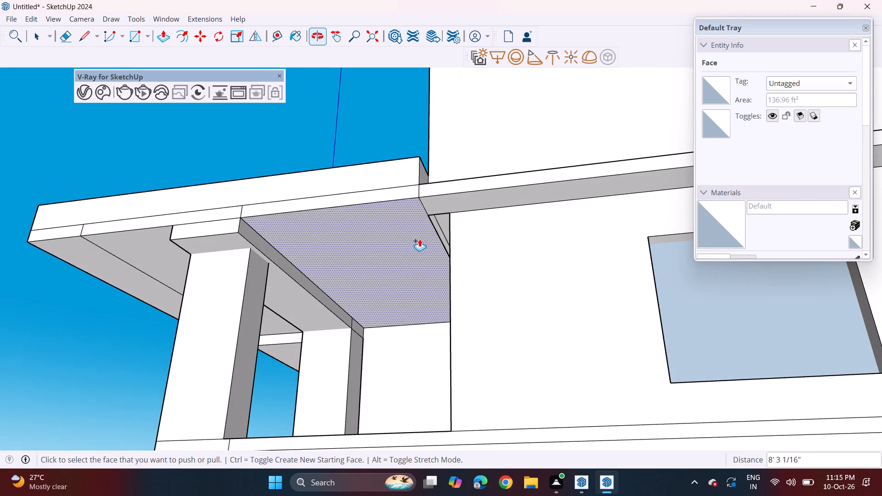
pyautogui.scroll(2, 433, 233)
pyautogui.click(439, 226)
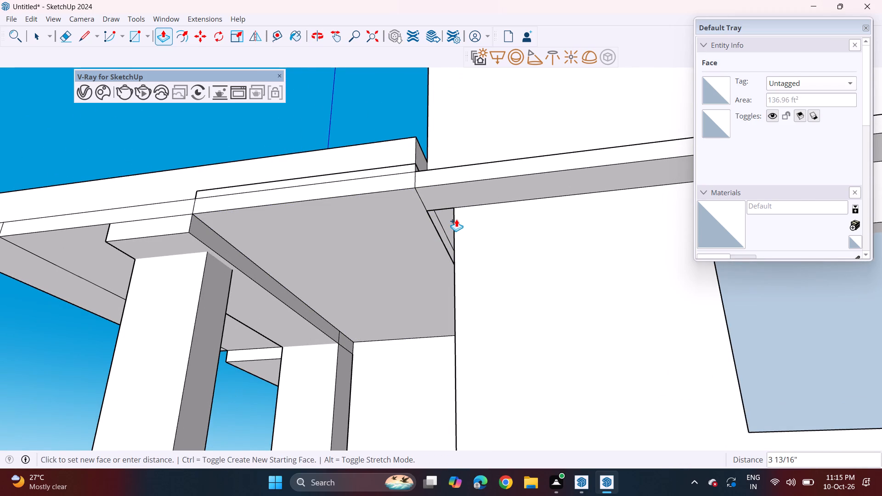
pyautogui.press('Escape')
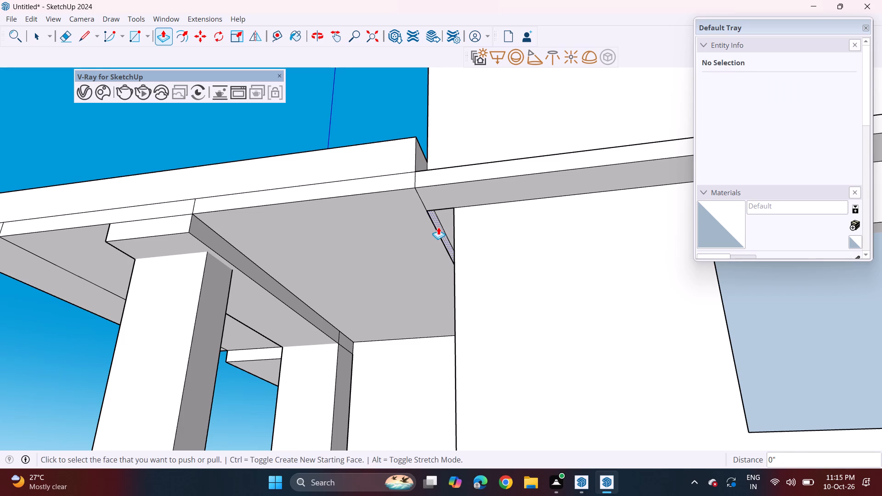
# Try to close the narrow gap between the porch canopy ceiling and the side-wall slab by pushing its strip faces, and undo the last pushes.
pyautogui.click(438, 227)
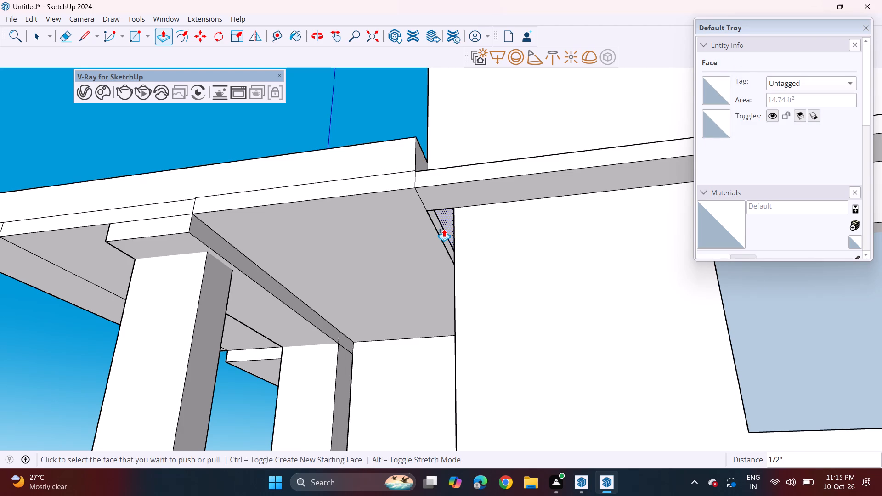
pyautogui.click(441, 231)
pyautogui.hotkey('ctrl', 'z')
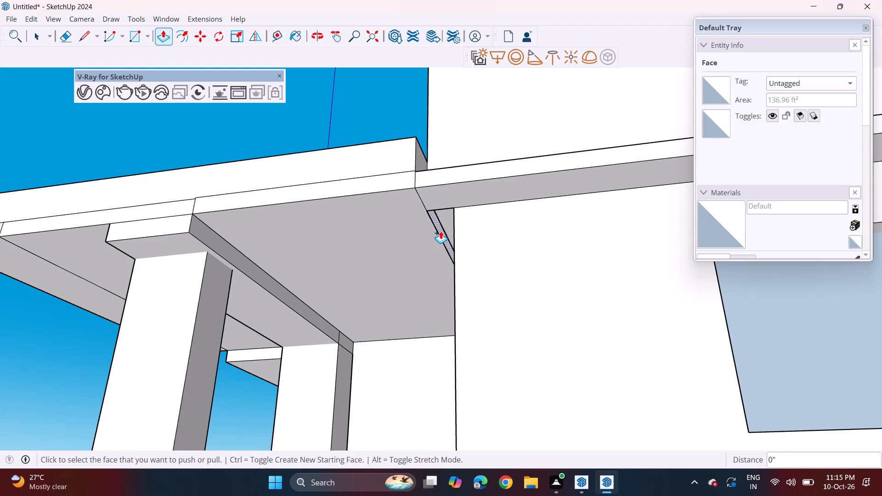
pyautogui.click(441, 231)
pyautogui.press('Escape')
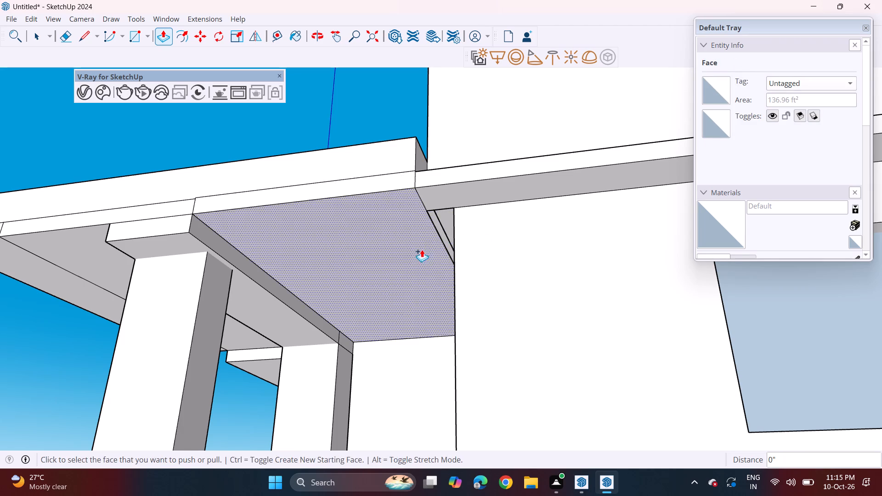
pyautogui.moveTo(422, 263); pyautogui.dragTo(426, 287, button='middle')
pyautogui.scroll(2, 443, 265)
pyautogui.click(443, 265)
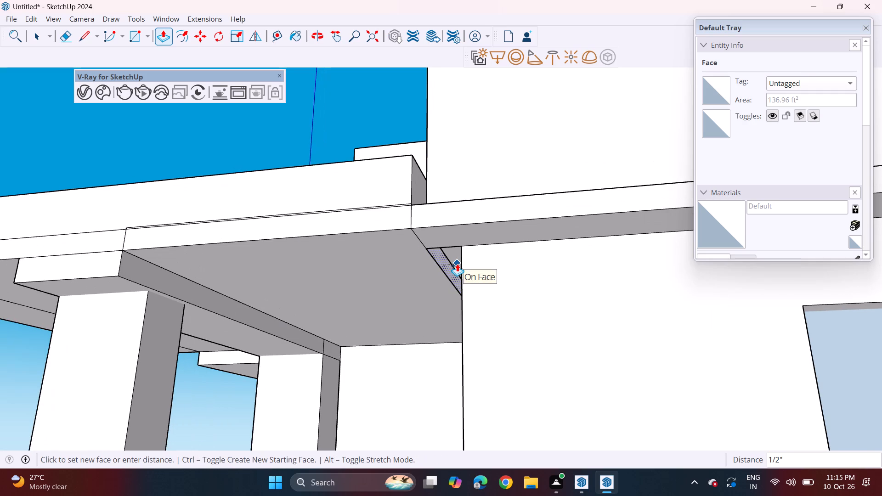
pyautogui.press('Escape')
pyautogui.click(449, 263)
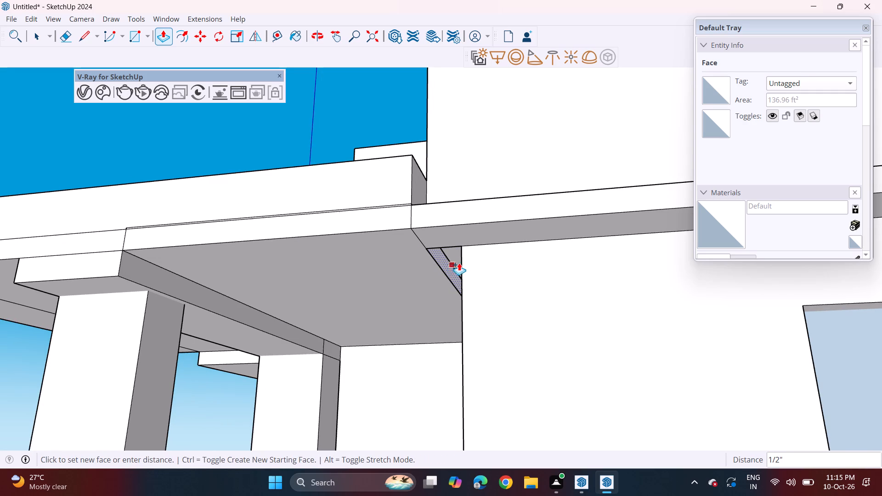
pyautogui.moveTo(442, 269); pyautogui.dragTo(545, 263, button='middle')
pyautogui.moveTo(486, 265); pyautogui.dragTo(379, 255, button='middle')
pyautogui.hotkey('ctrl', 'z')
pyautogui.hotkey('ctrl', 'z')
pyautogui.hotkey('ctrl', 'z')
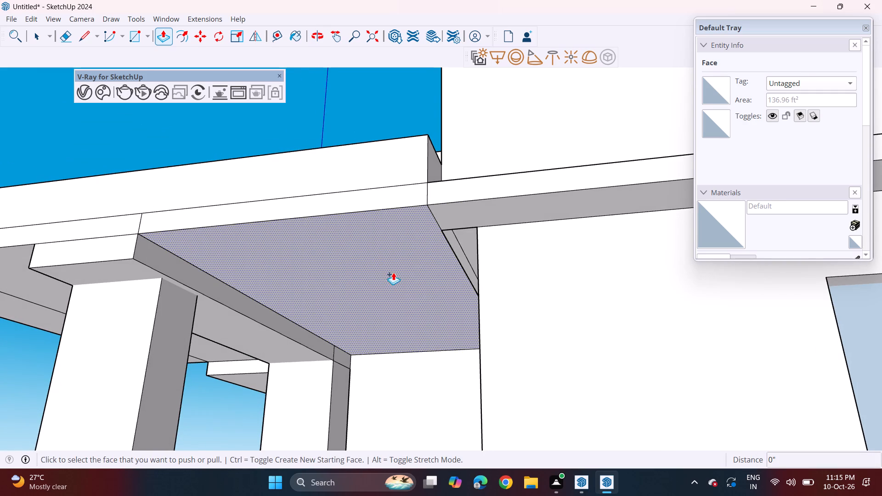
# Extend the porch beam's rear face 9' 2 7/8" to the windowed side wall's corner, filling the canopy ceiling.
pyautogui.click(243, 286)
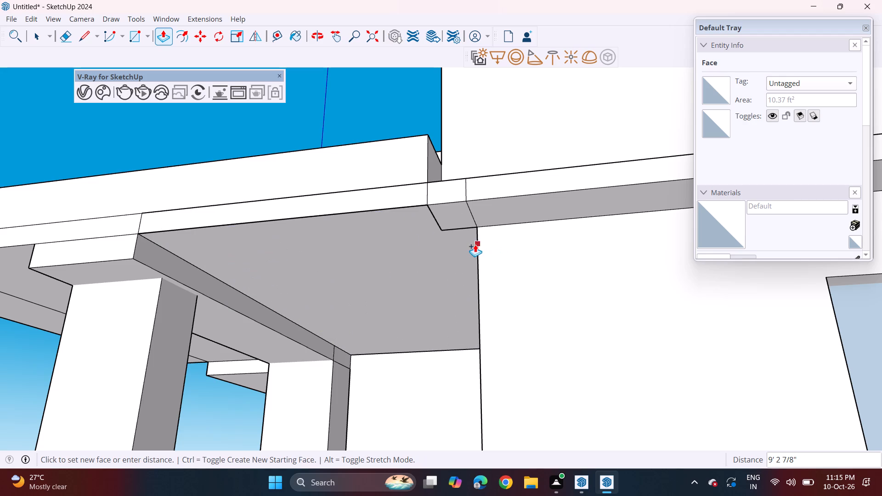
pyautogui.click(477, 238)
# Examine the canopy, porch and upper storey from the front and the windowed side for remaining gaps.
pyautogui.moveTo(323, 293); pyautogui.dragTo(591, 331, button='middle')
pyautogui.scroll(-7, 564, 299)
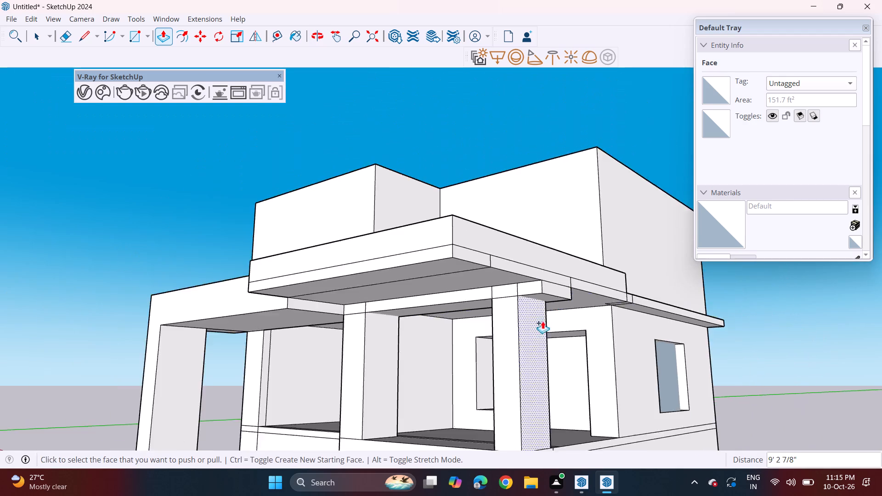
pyautogui.scroll(-8, 543, 321)
pyautogui.moveTo(436, 344); pyautogui.dragTo(569, 359, button='middle')
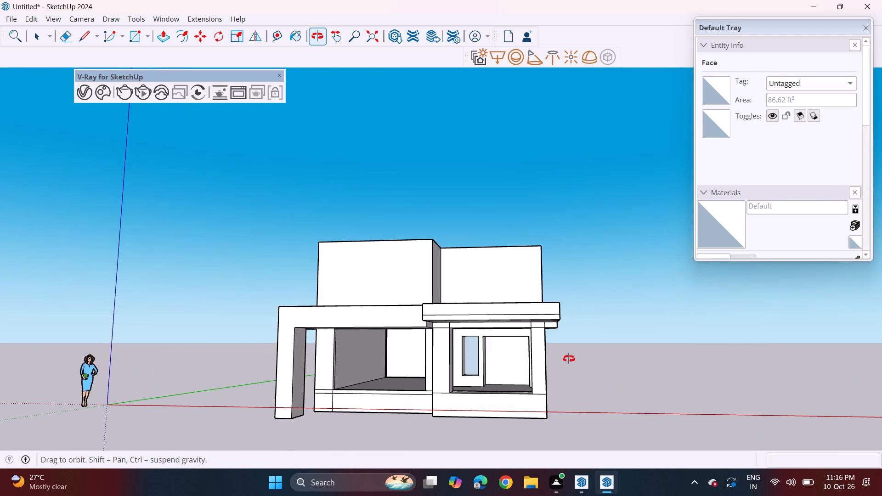
pyautogui.moveTo(569, 359); pyautogui.dragTo(419, 351, button='middle')
pyautogui.scroll(3, 460, 369)
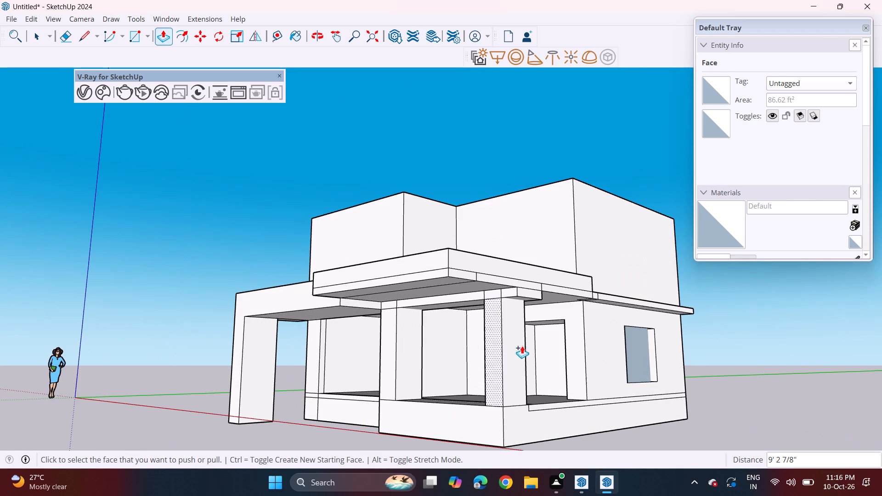
pyautogui.press('space')
pyautogui.scroll(-2, 470, 384)
pyautogui.moveTo(438, 379); pyautogui.dragTo(562, 370, button='middle')
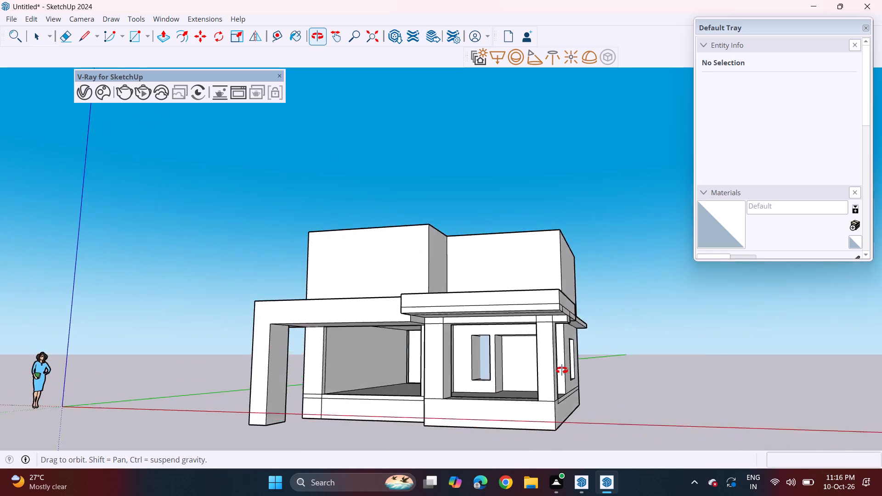
pyautogui.moveTo(562, 370); pyautogui.dragTo(278, 388, button='middle')
pyautogui.moveTo(733, 379); pyautogui.dragTo(554, 372, button='middle')
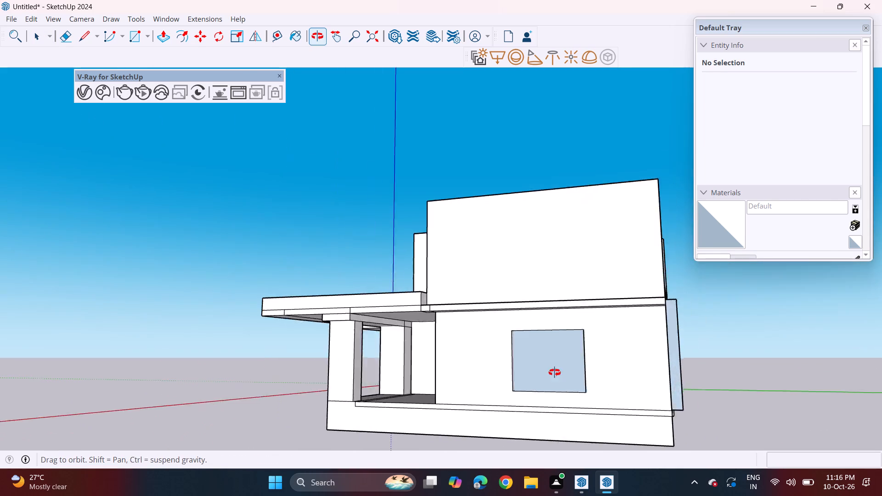
pyautogui.moveTo(554, 372); pyautogui.dragTo(286, 361, button='middle')
pyautogui.scroll(-7, 261, 344)
# Pull the underside of the upper storey's hollow wall top down to the projecting slab, filling the open wall ends.
pyautogui.moveTo(262, 338); pyautogui.dragTo(482, 396, button='middle')
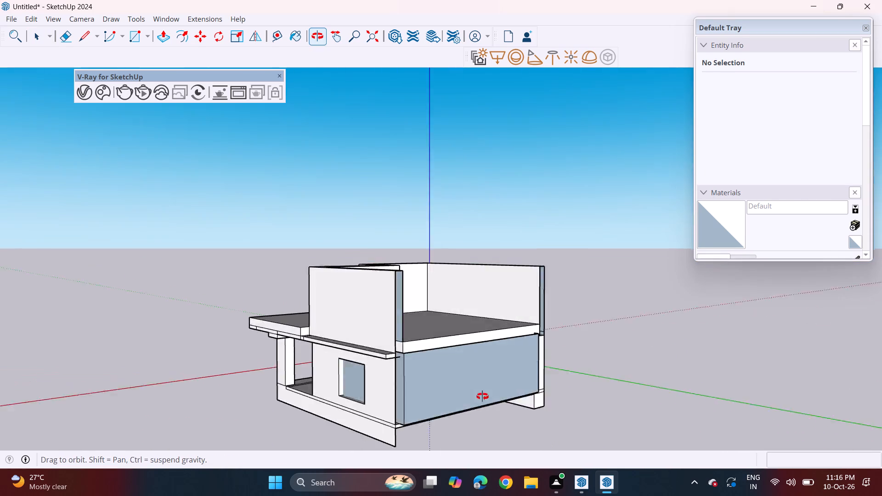
pyautogui.moveTo(482, 396); pyautogui.dragTo(464, 397, button='middle')
pyautogui.scroll(6, 409, 338)
pyautogui.moveTo(309, 335); pyautogui.dragTo(216, 318, button='middle')
pyautogui.middleClick(213, 318)
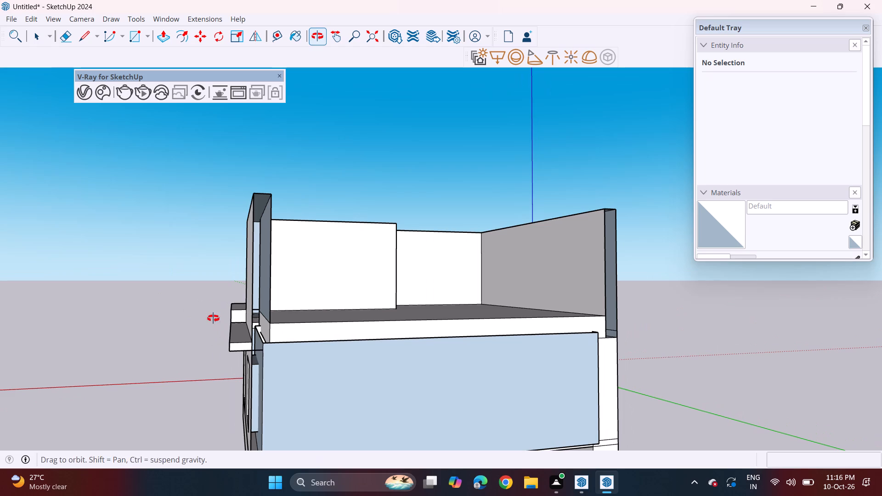
pyautogui.press('p')
pyautogui.click(256, 199)
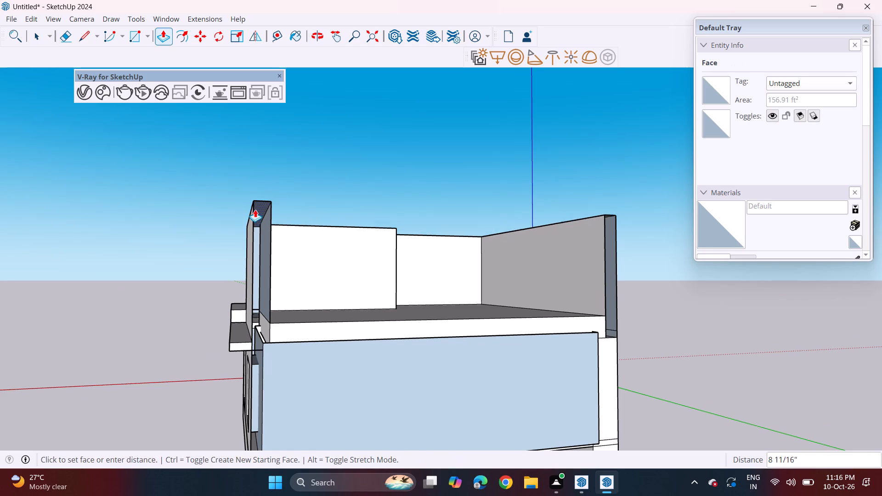
pyautogui.press('Escape')
pyautogui.click(261, 205)
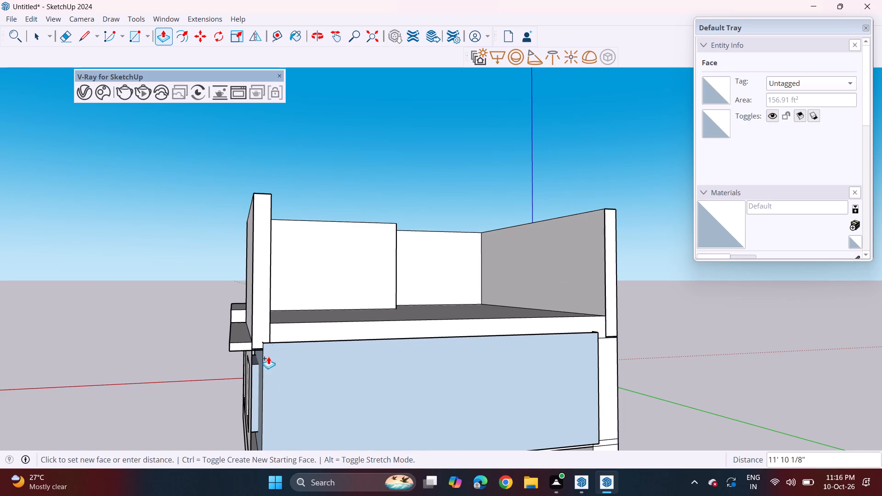
pyautogui.moveTo(283, 390); pyautogui.dragTo(432, 371, button='middle')
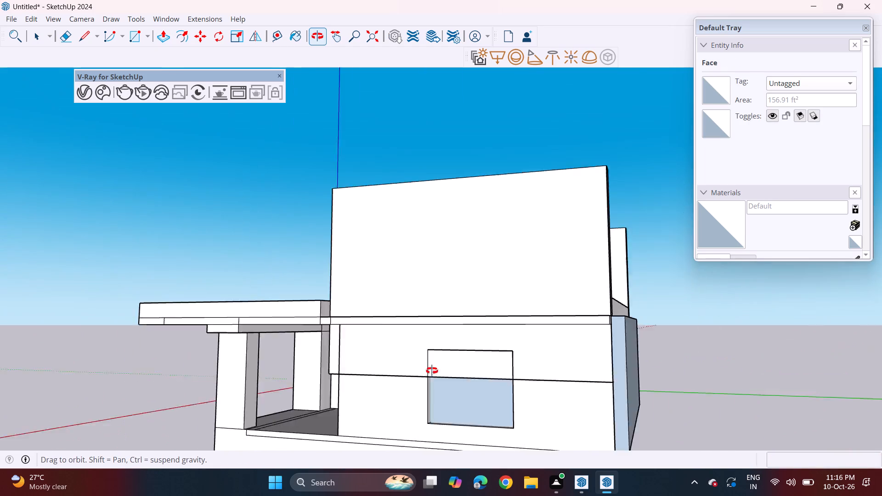
pyautogui.moveTo(432, 371); pyautogui.dragTo(228, 349, button='middle')
pyautogui.click(191, 293)
# Push the face above the hollow ground-floor windowed wall down 6 1/4" to the projecting slab's underside.
pyautogui.moveTo(193, 293); pyautogui.dragTo(200, 291, button='middle')
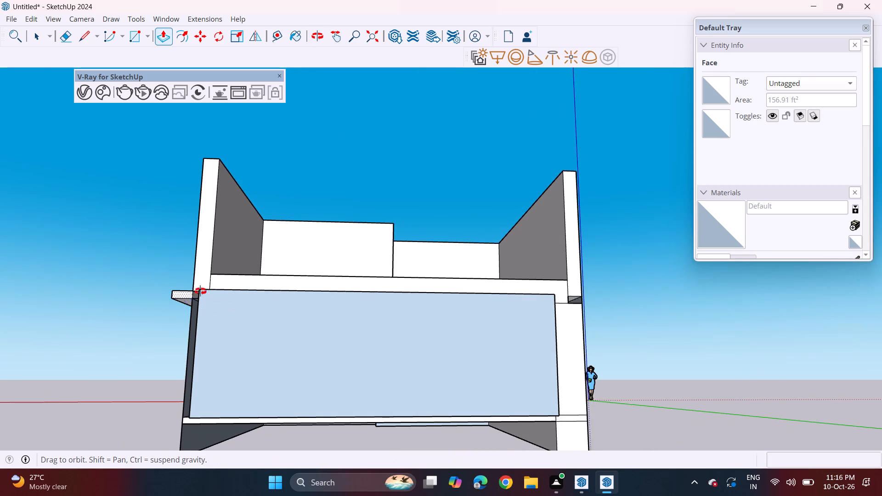
pyautogui.moveTo(200, 291); pyautogui.dragTo(234, 257, button='middle')
pyautogui.scroll(4, 233, 252)
pyautogui.click(233, 240)
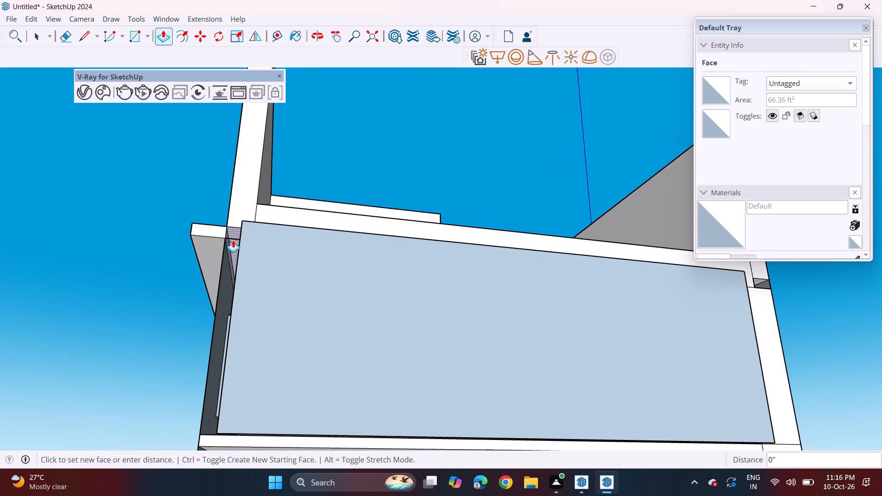
pyautogui.click(232, 249)
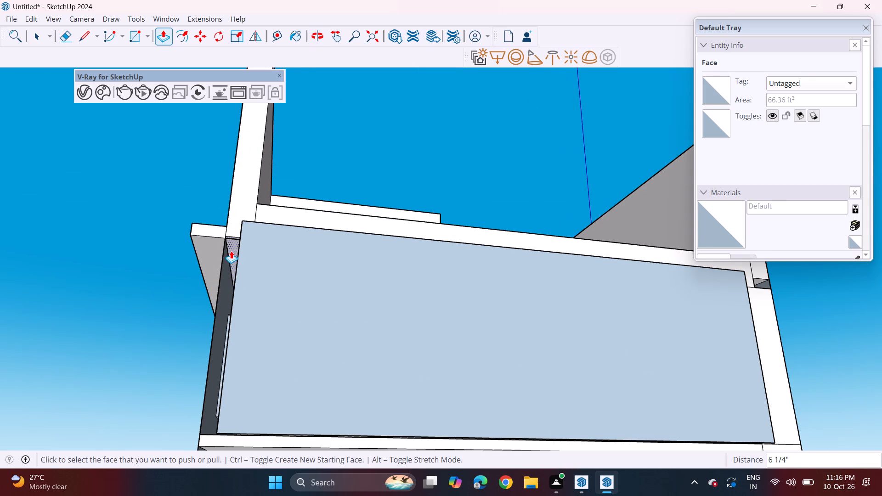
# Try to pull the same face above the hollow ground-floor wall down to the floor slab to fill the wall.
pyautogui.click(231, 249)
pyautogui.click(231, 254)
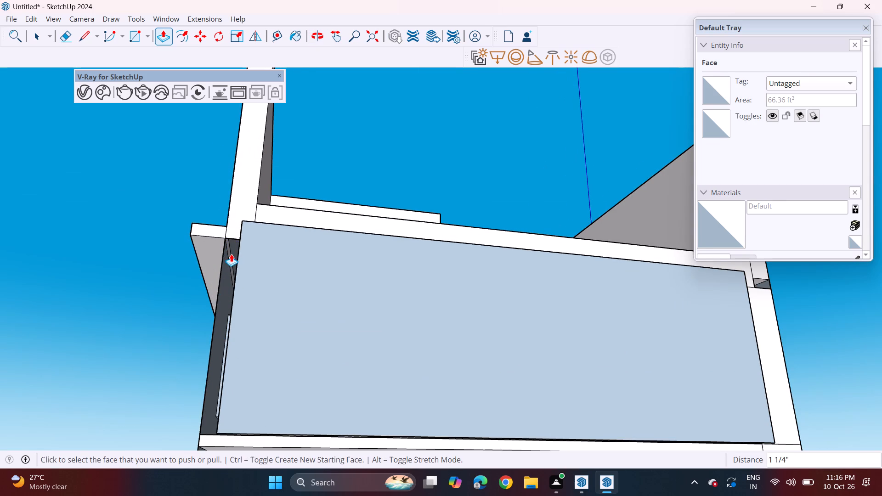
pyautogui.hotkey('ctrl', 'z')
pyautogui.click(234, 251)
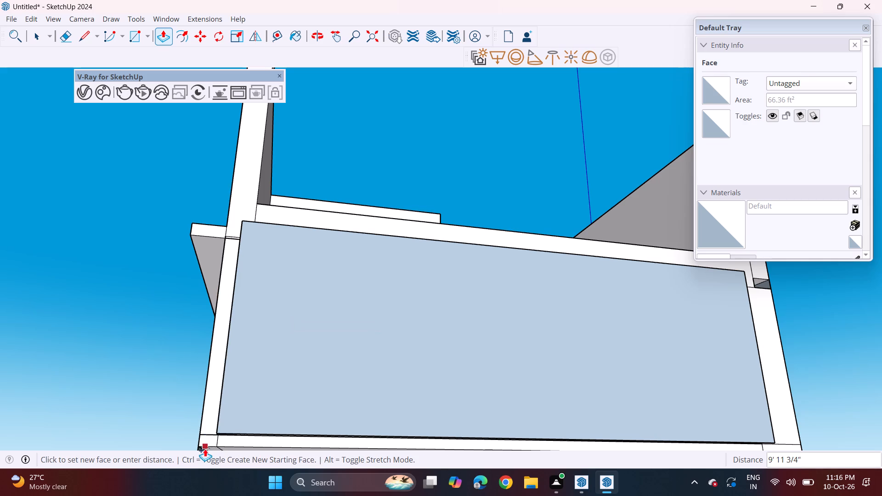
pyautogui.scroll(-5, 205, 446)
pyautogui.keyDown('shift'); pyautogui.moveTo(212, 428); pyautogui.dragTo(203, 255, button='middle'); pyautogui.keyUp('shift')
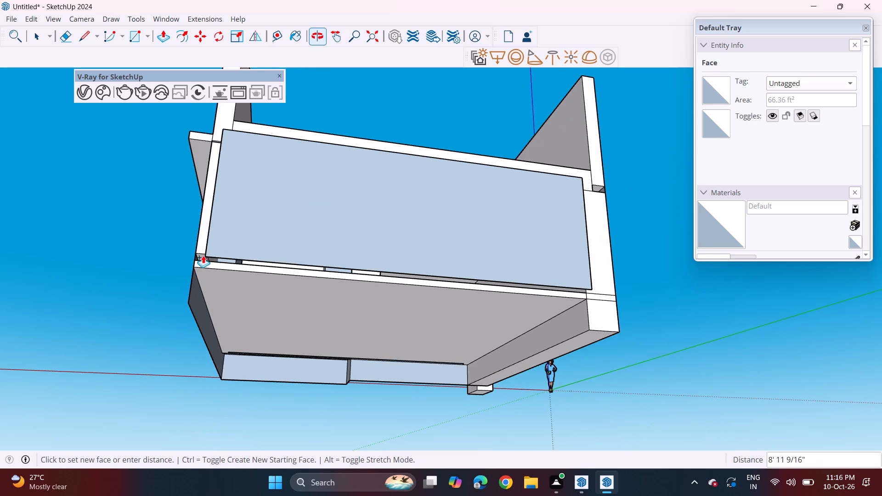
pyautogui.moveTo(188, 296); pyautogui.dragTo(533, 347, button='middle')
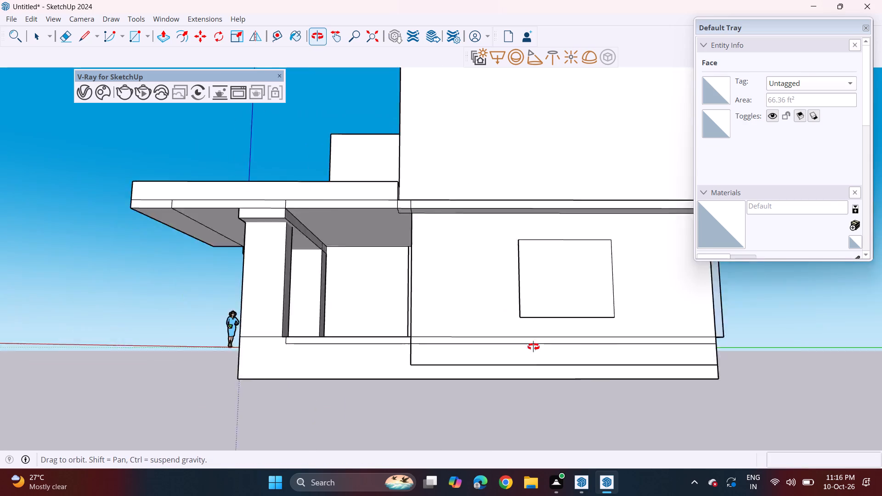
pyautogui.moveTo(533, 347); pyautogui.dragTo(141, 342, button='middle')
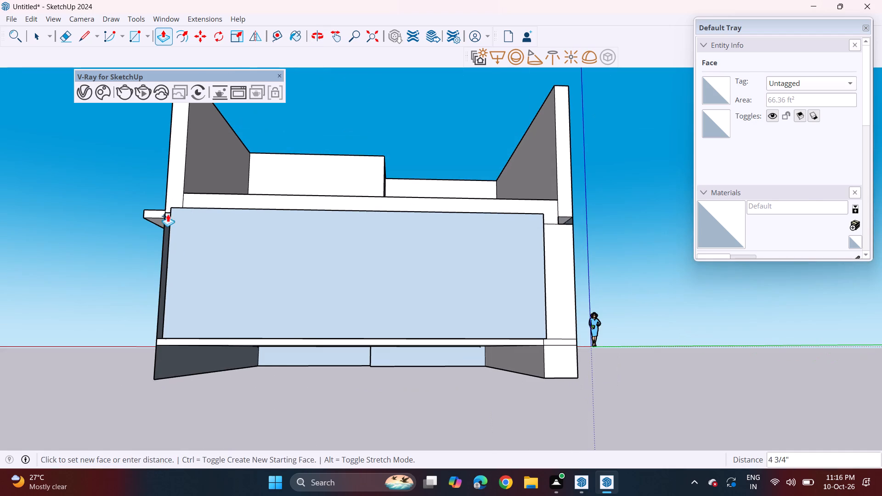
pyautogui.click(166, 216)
# Thicken the ground-floor windowed side wall inward to the rear panel's edge, filling the gap at the rear corner.
pyautogui.moveTo(242, 277); pyautogui.dragTo(283, 281, button='middle')
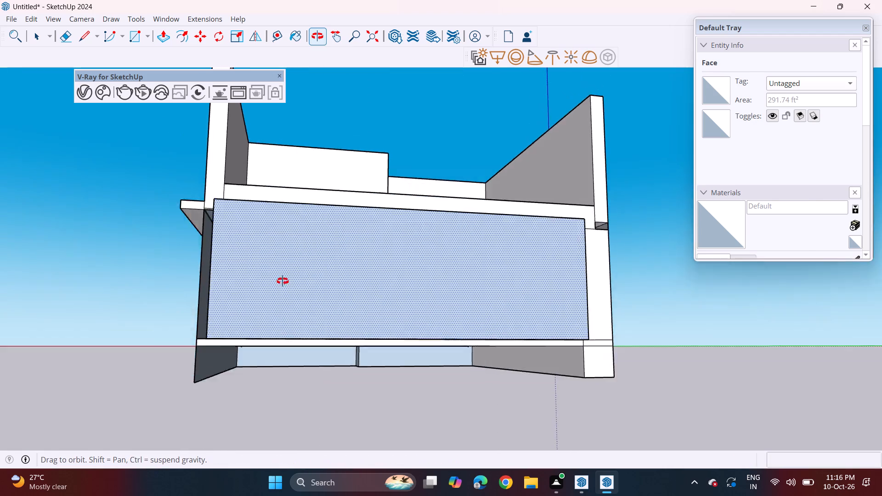
pyautogui.moveTo(283, 281); pyautogui.dragTo(294, 301, button='middle')
pyautogui.scroll(3, 188, 323)
pyautogui.click(227, 337)
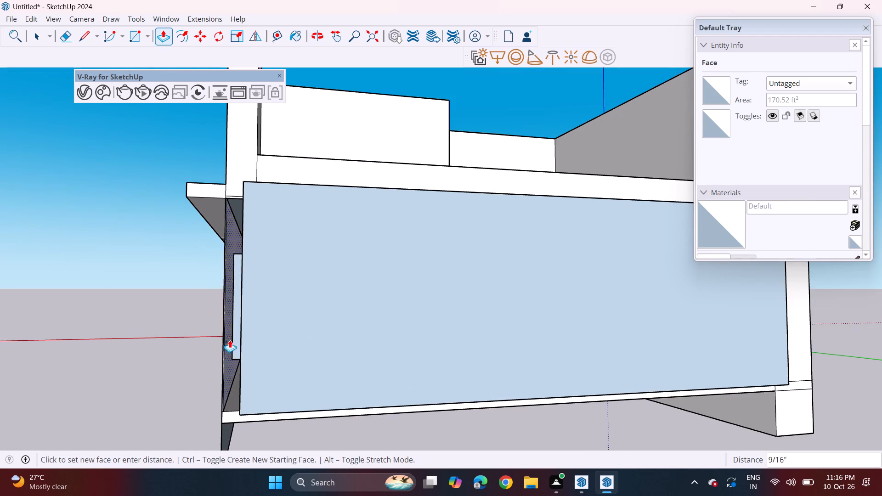
pyautogui.click(244, 345)
# Erase the bottom edge of the ground floor's rear panel to remove the panel and open the interior.
pyautogui.moveTo(232, 368); pyautogui.dragTo(351, 358, button='middle')
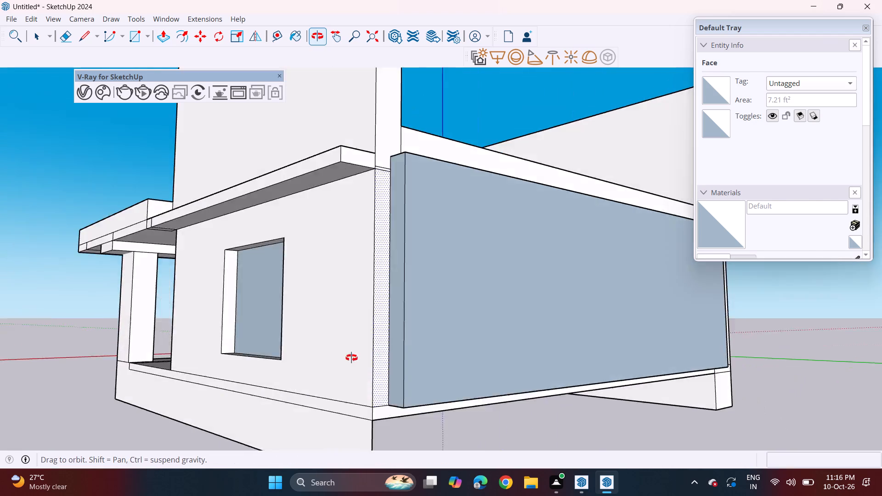
pyautogui.moveTo(351, 358); pyautogui.dragTo(427, 371, button='middle')
pyautogui.moveTo(423, 359); pyautogui.dragTo(163, 257, button='middle')
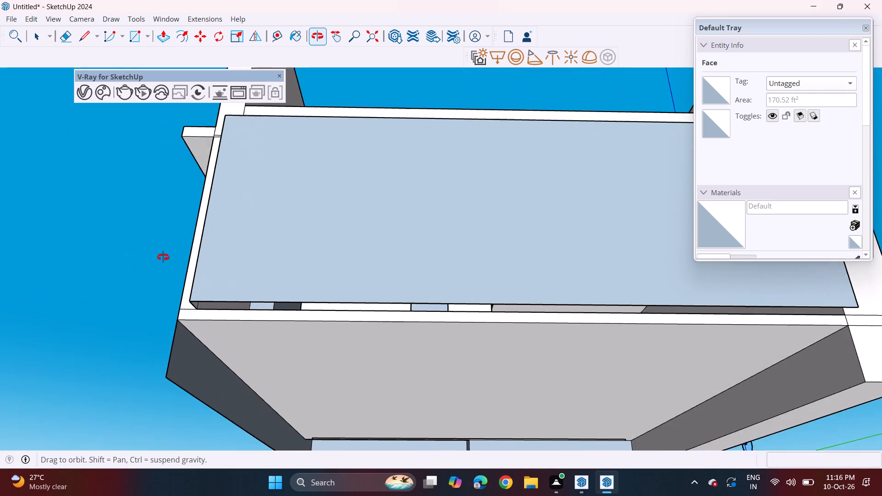
pyautogui.moveTo(163, 257); pyautogui.dragTo(71, 262, button='middle')
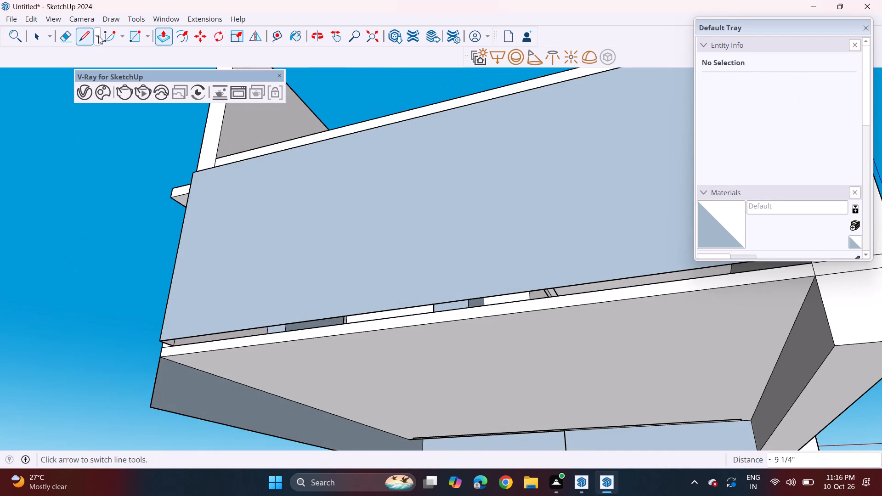
pyautogui.moveTo(68, 37); pyautogui.dragTo(68, 42)
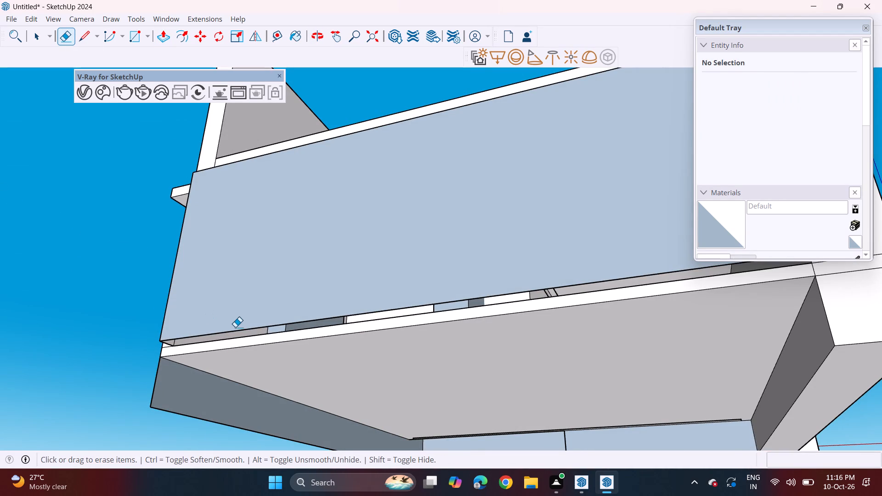
pyautogui.click(235, 329)
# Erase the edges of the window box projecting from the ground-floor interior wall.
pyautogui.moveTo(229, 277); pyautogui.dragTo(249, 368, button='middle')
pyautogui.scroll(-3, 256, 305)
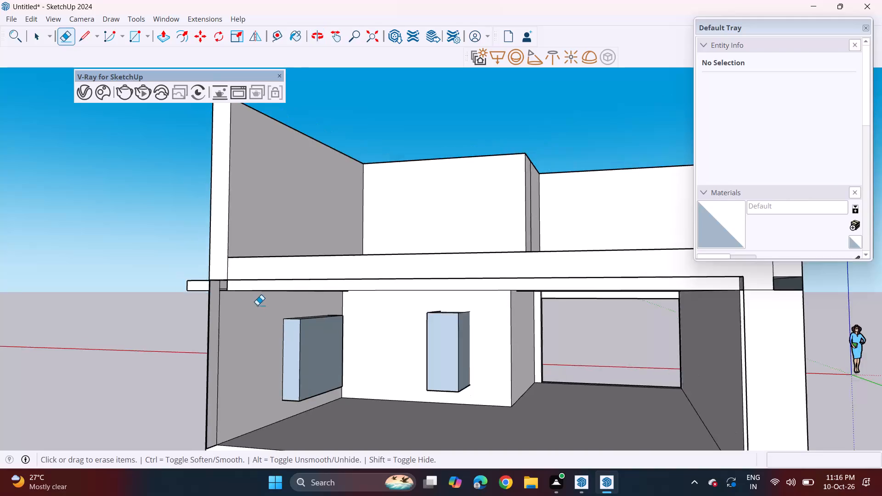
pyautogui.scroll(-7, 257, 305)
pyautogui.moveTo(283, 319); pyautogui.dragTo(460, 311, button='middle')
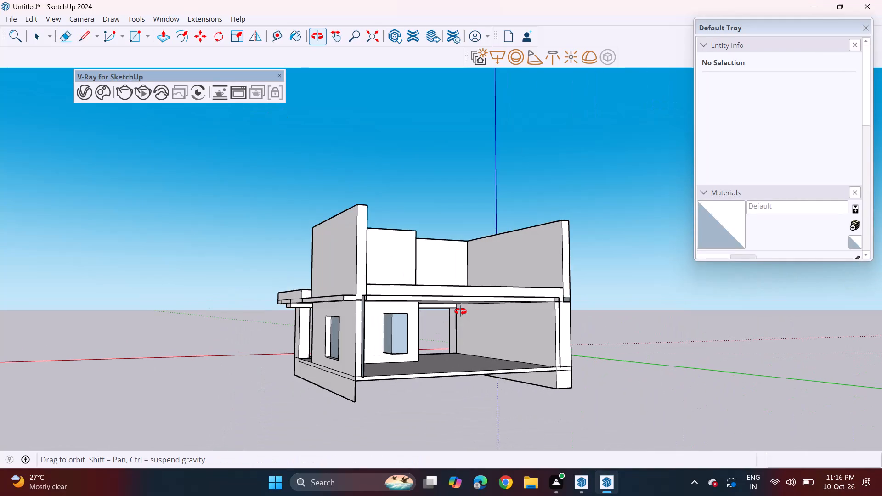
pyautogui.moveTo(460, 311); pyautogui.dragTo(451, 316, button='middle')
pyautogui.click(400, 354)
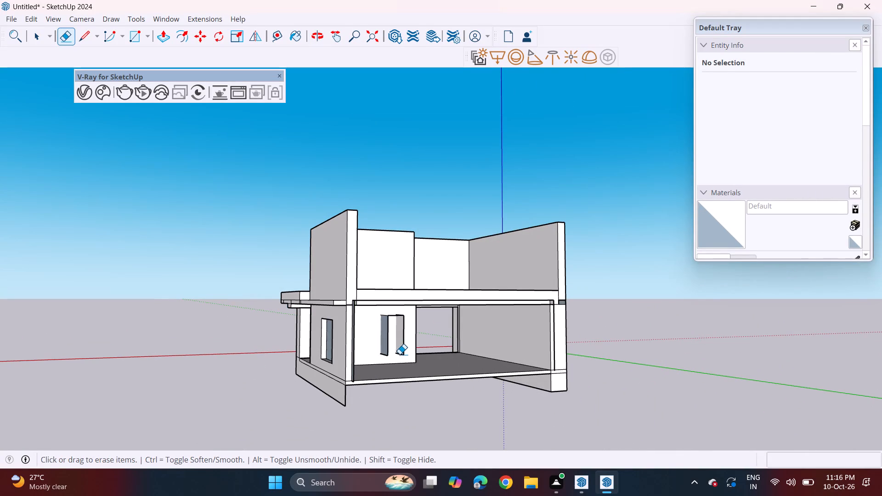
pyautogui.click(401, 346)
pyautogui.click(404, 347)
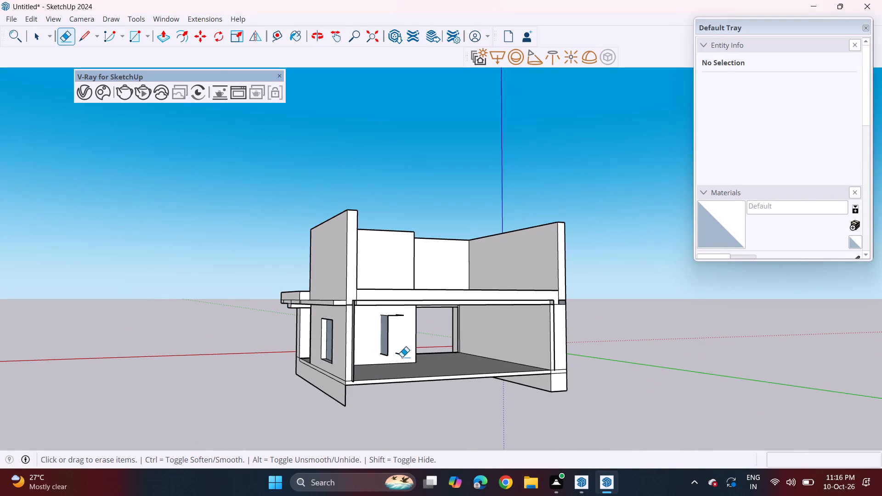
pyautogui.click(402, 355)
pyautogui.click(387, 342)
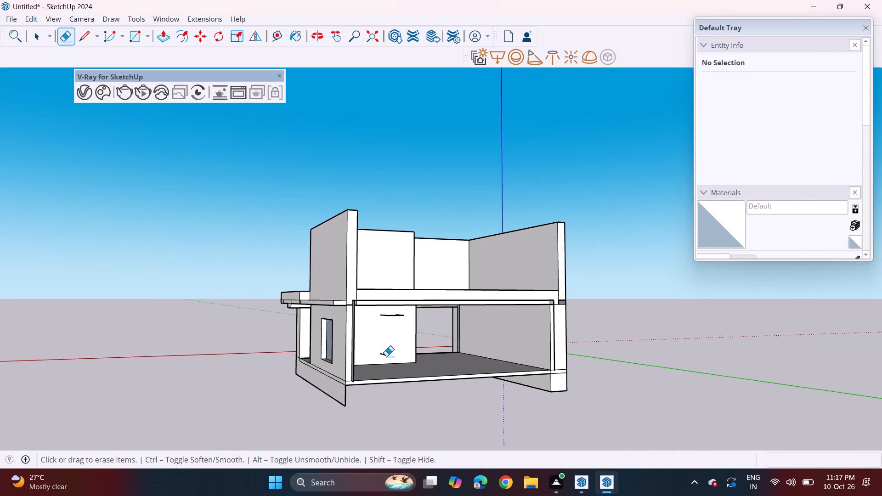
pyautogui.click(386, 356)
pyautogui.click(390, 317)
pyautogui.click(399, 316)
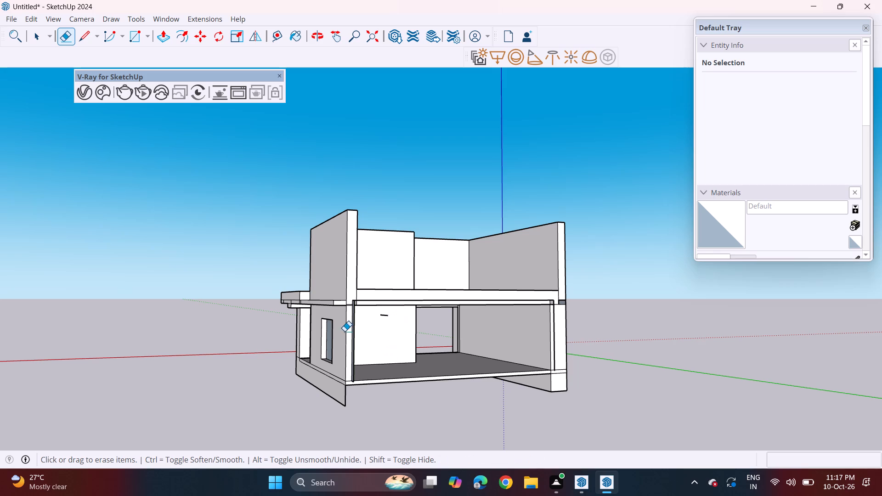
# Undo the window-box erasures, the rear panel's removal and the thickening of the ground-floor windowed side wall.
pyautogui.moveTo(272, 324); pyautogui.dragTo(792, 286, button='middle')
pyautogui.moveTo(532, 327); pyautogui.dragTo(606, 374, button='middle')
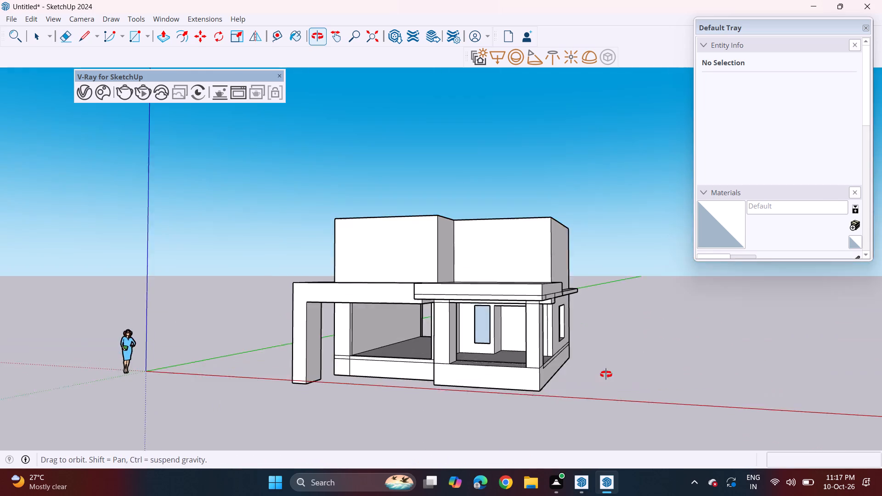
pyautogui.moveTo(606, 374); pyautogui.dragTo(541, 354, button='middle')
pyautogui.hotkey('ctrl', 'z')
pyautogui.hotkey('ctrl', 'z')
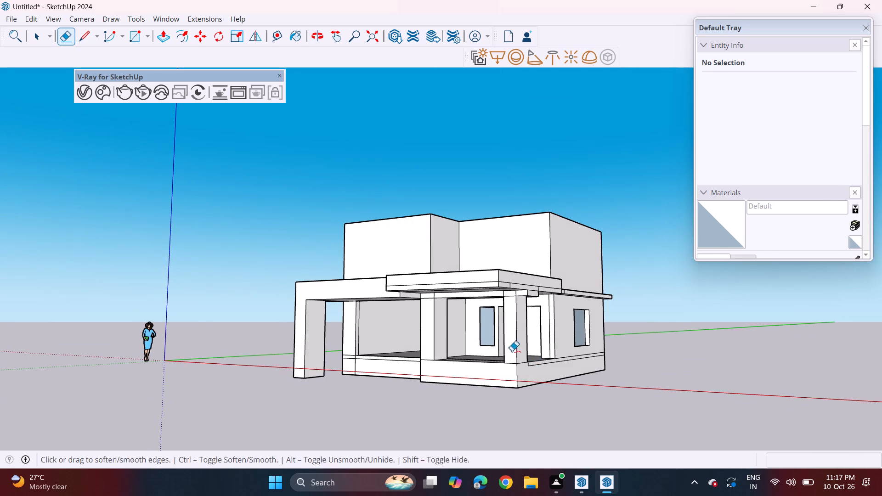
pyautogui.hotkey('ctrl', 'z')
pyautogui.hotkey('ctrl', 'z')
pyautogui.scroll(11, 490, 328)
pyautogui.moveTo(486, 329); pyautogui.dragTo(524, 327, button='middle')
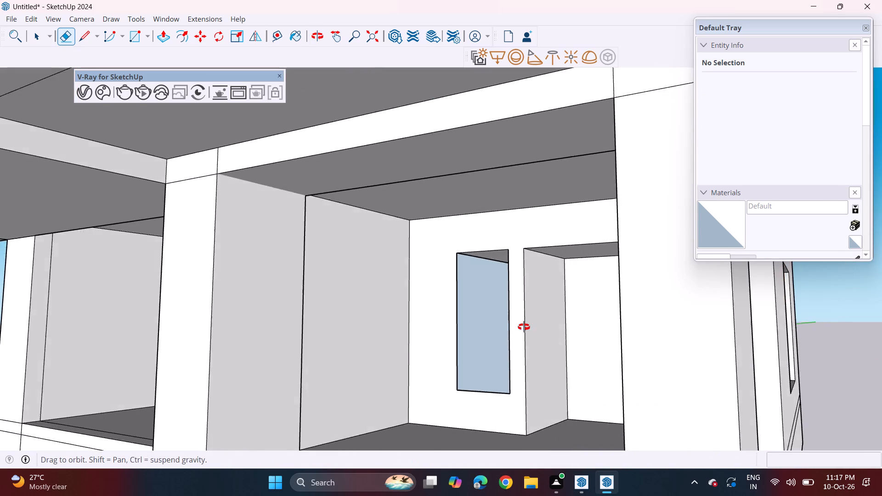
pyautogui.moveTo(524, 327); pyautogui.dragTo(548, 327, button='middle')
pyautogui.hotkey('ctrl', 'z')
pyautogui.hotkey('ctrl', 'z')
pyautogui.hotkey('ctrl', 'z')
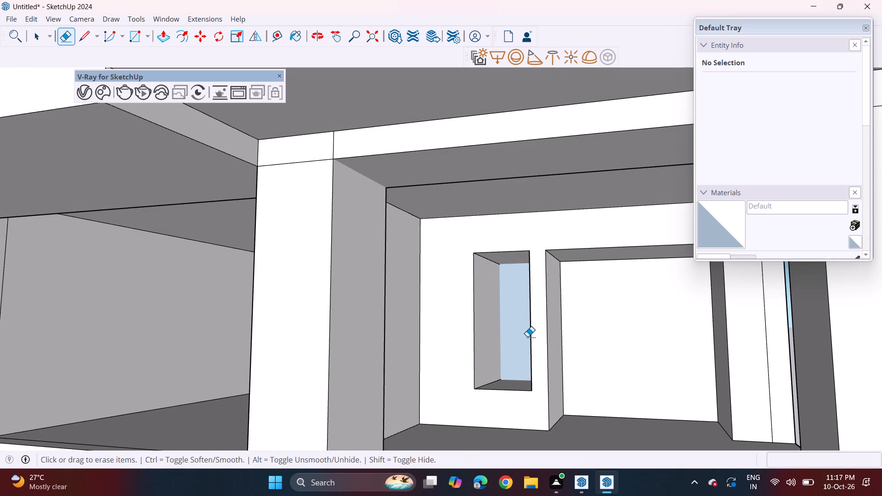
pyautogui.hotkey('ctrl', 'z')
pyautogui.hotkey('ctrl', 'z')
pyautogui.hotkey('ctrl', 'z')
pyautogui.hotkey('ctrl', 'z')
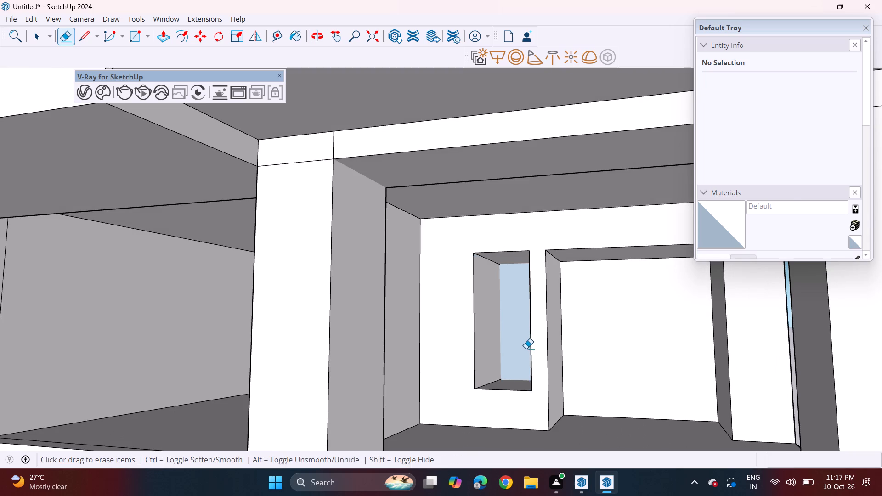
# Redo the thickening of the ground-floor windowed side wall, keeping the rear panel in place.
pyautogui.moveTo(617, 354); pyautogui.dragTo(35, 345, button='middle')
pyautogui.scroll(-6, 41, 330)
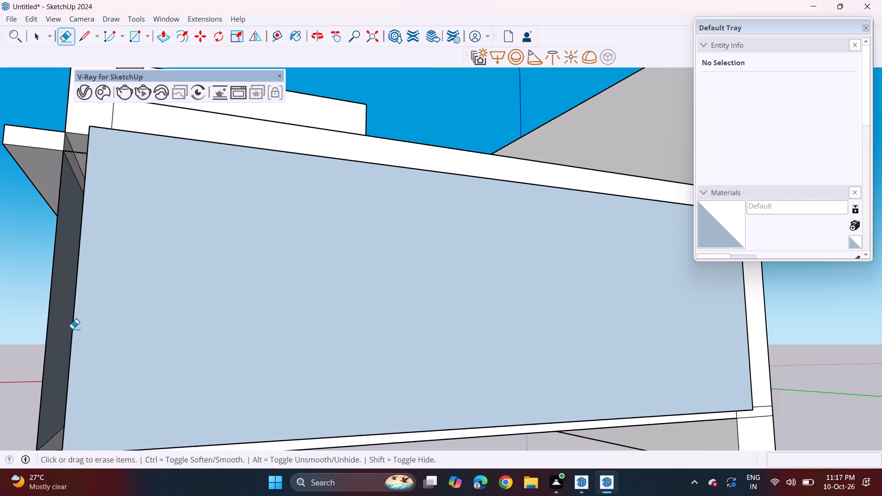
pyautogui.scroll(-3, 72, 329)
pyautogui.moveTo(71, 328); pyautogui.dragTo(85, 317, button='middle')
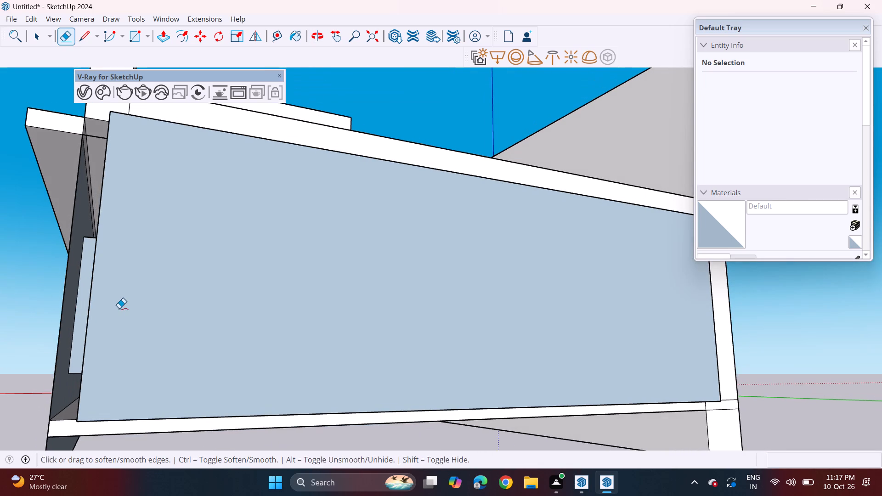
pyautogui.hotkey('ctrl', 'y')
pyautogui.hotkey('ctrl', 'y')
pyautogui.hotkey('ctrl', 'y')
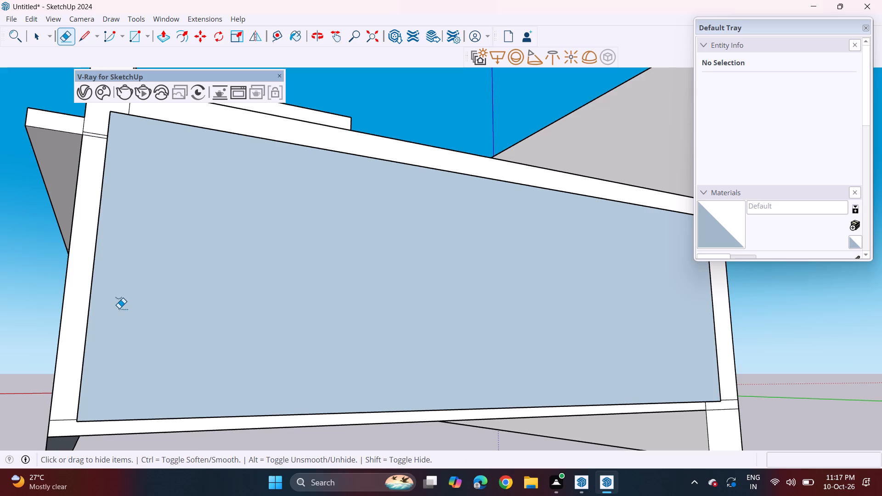
# Draw a rectangle about 24' 5 3/4" by 32' 7 5/8" across the building's whole open rear, from the upper wall corner to the opposite base corner.
pyautogui.scroll(-9, 121, 276)
pyautogui.moveTo(326, 289); pyautogui.dragTo(315, 307, button='middle')
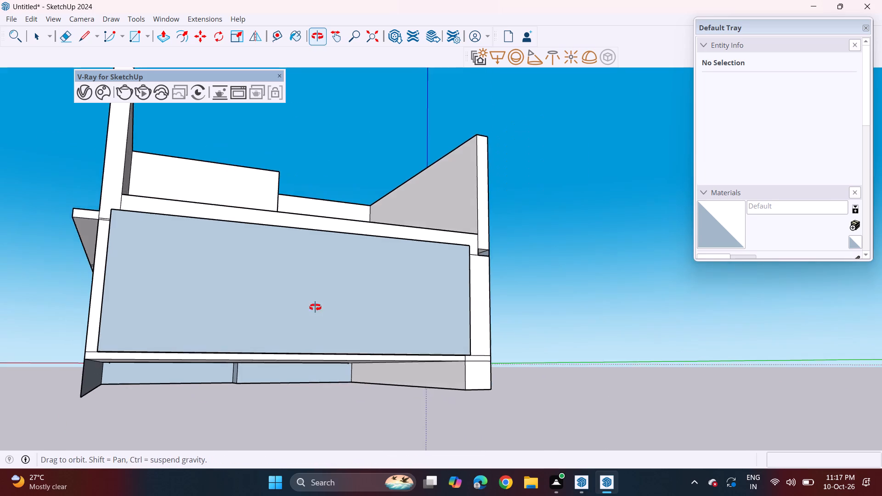
pyautogui.moveTo(315, 307); pyautogui.dragTo(298, 329, button='middle')
pyautogui.scroll(-3, 269, 325)
pyautogui.moveTo(242, 333); pyautogui.dragTo(215, 319, button='middle')
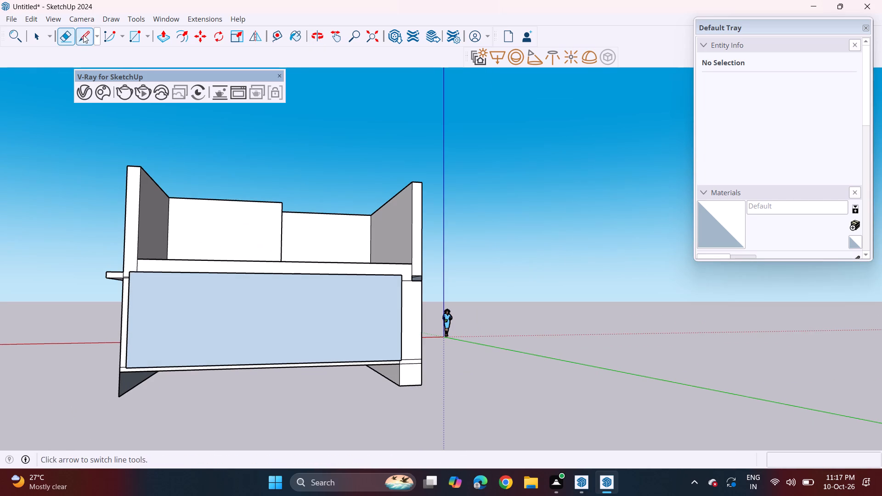
pyautogui.click(128, 39)
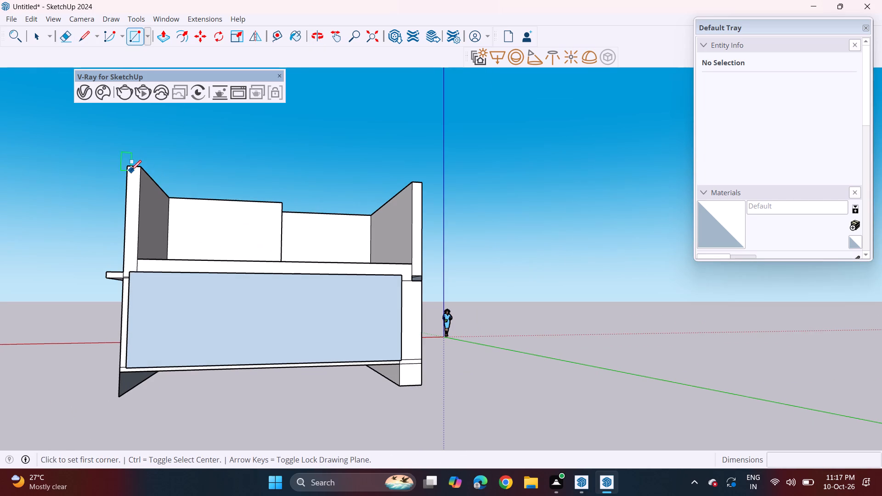
pyautogui.moveTo(130, 168); pyautogui.dragTo(135, 170)
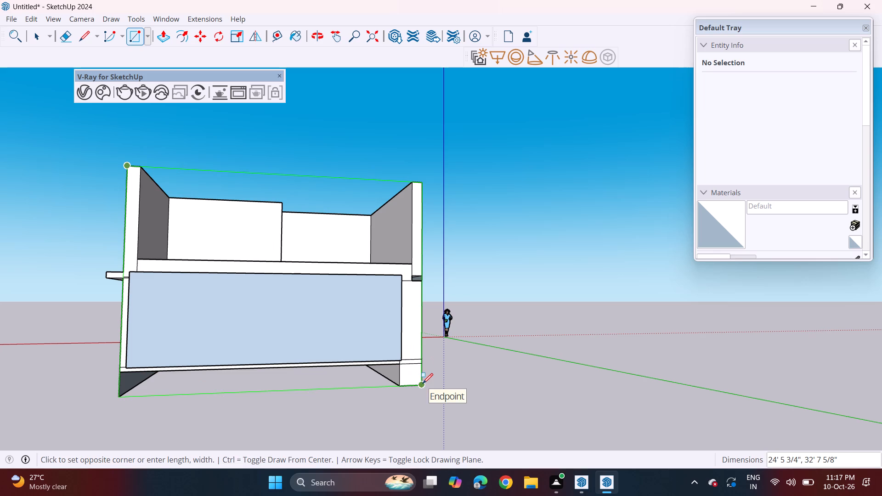
pyautogui.click(423, 383)
# Examine the building's front, canopy and windowed side from several angles.
pyautogui.moveTo(179, 328); pyautogui.dragTo(597, 355, button='middle')
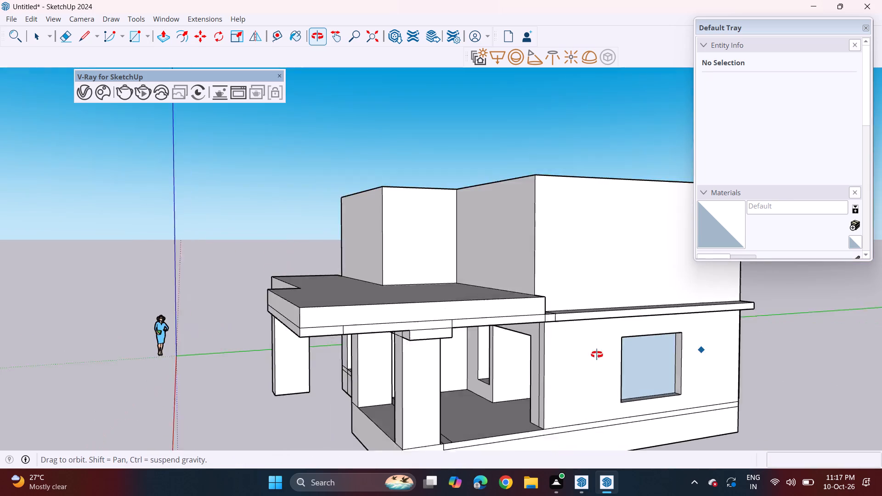
pyautogui.moveTo(597, 355); pyautogui.dragTo(648, 350, button='middle')
pyautogui.moveTo(463, 375); pyautogui.dragTo(366, 400, button='middle')
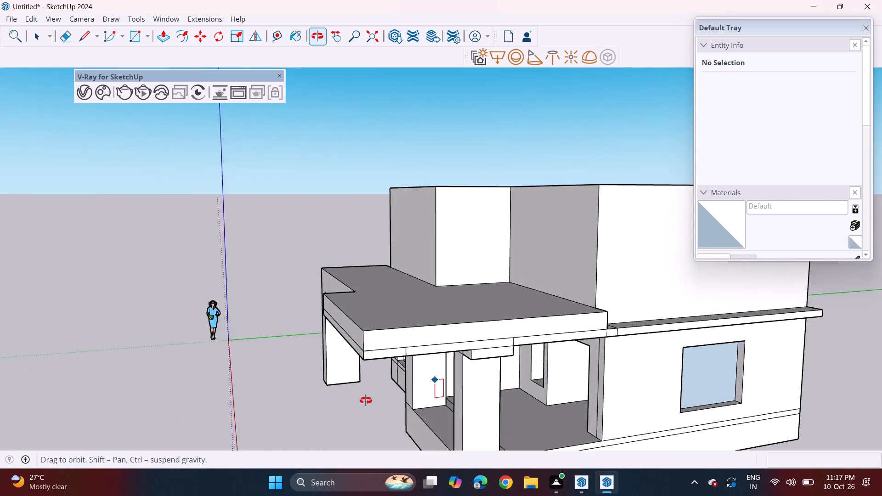
pyautogui.moveTo(366, 400); pyautogui.dragTo(619, 340, button='middle')
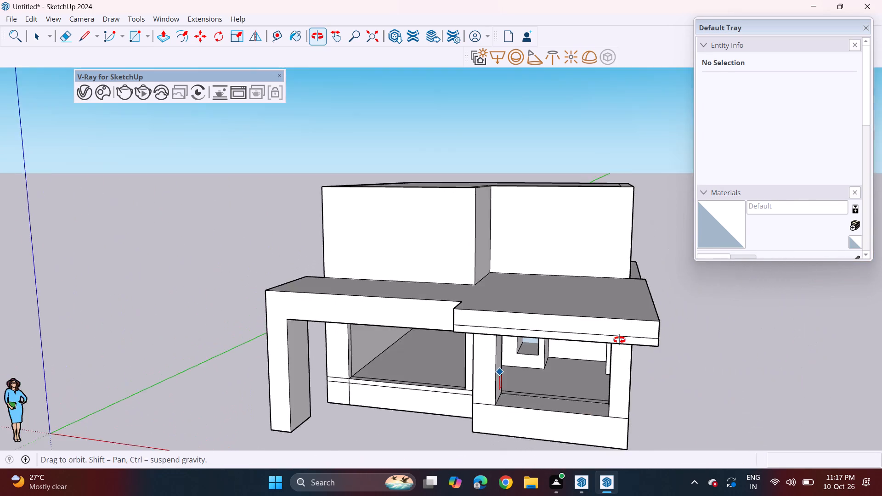
pyautogui.moveTo(619, 340); pyautogui.dragTo(483, 352, button='middle')
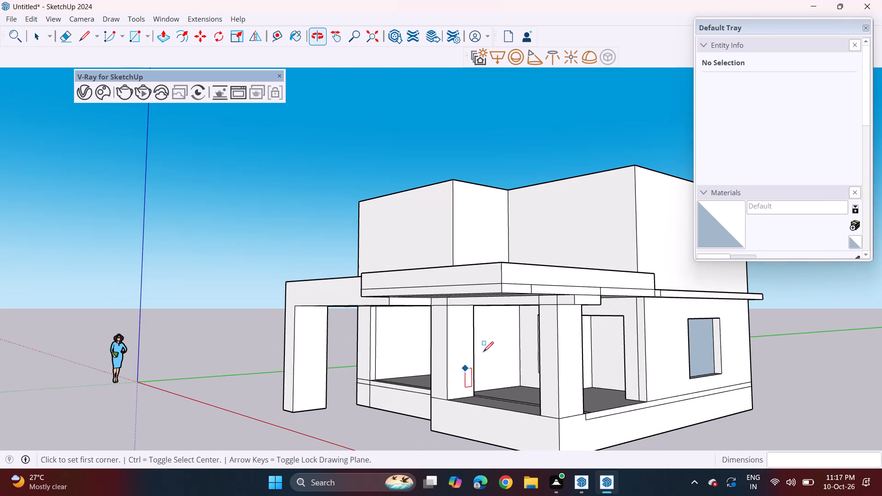
pyautogui.middleClick(481, 352)
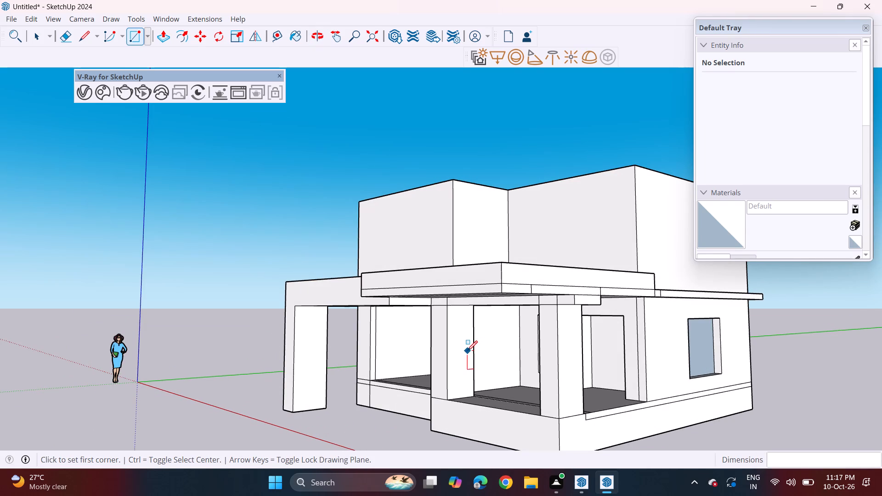
pyautogui.scroll(-1, 510, 347)
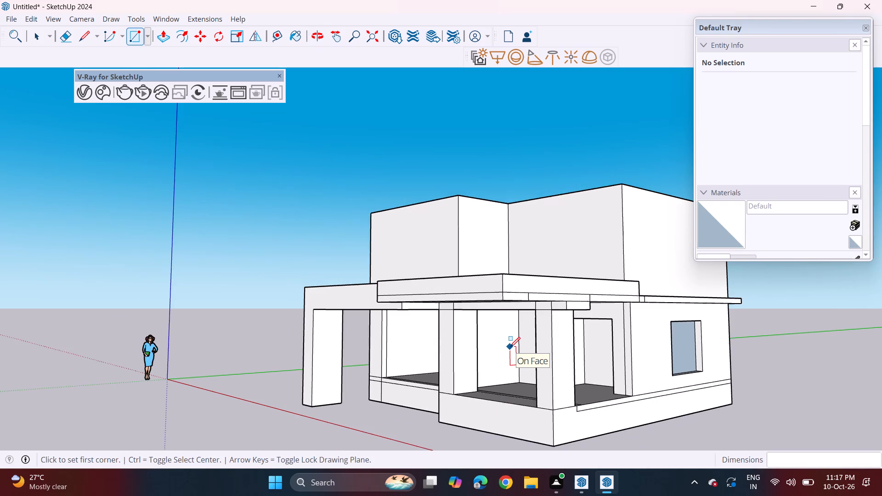
pyautogui.scroll(-3, 510, 347)
pyautogui.moveTo(512, 347); pyautogui.dragTo(549, 419, button='middle')
pyautogui.scroll(2, 687, 360)
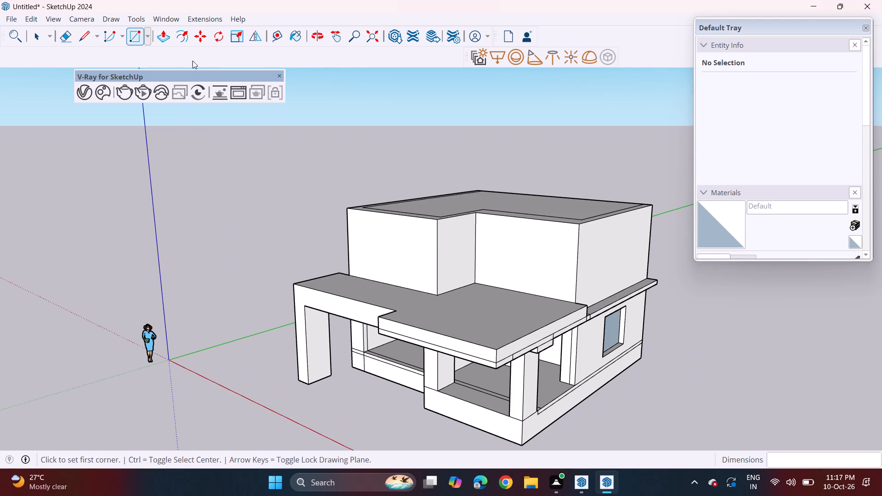
# Erase the two leftover edges on the projecting side slab where it meets the front canopy.
pyautogui.click(160, 34)
pyautogui.scroll(4, 590, 280)
pyautogui.scroll(4, 592, 326)
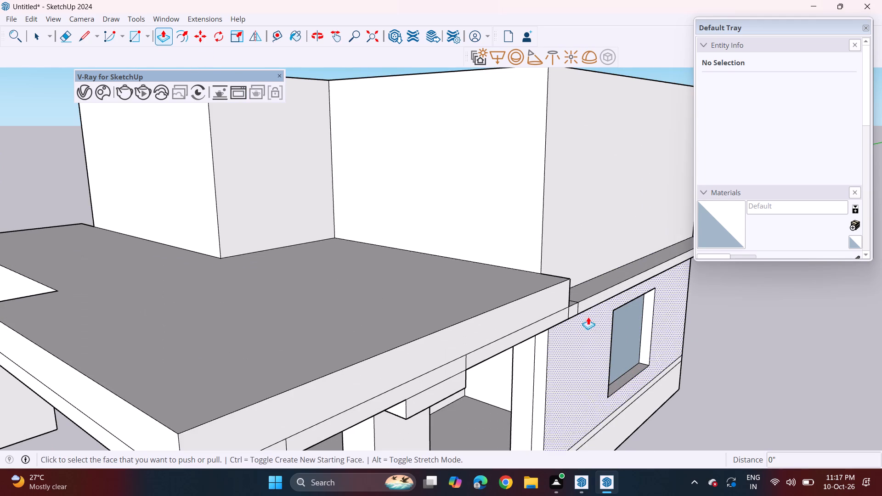
pyautogui.moveTo(62, 38); pyautogui.dragTo(79, 47)
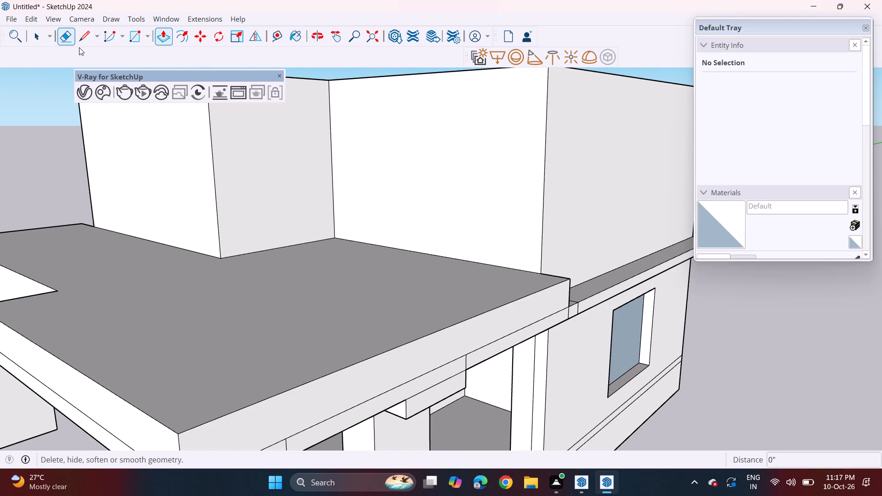
pyautogui.moveTo(79, 47); pyautogui.dragTo(70, 41)
pyautogui.moveTo(569, 308); pyautogui.dragTo(496, 321, button='middle')
pyautogui.scroll(2, 514, 327)
pyautogui.click(522, 320)
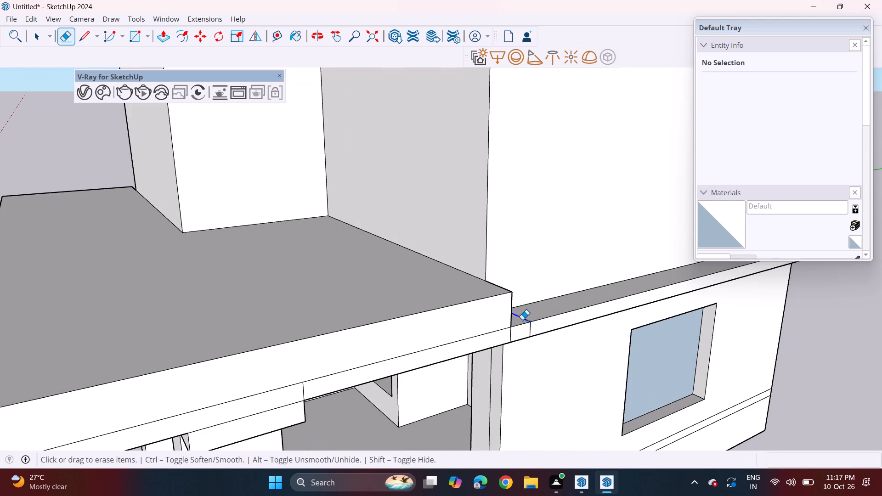
pyautogui.click(528, 330)
pyautogui.scroll(-7, 161, 98)
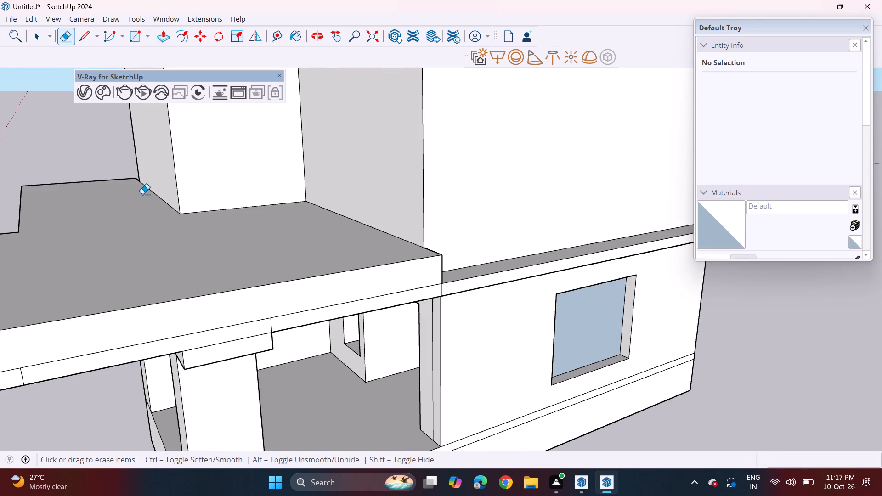
# Extend the outer face of the projecting slab above the side window outward about 2' 9".
pyautogui.scroll(-1, 142, 194)
pyautogui.moveTo(148, 212); pyautogui.dragTo(223, 223, button='middle')
pyautogui.click(164, 36)
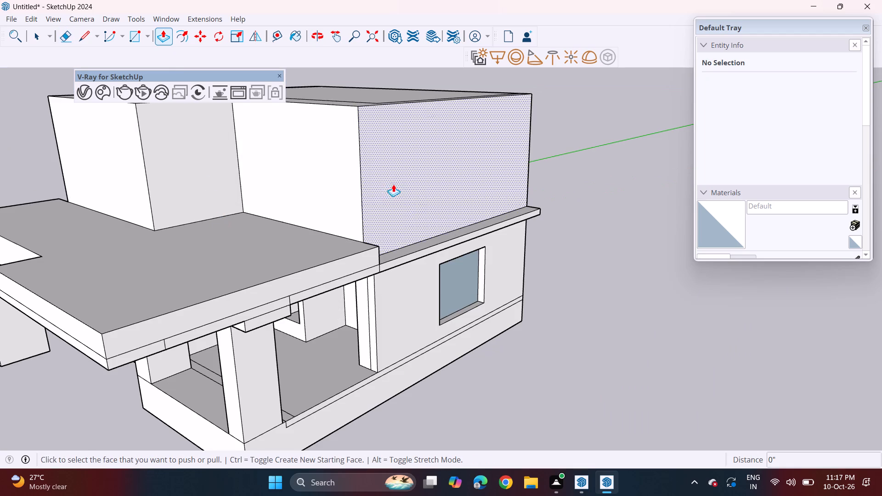
pyautogui.click(416, 257)
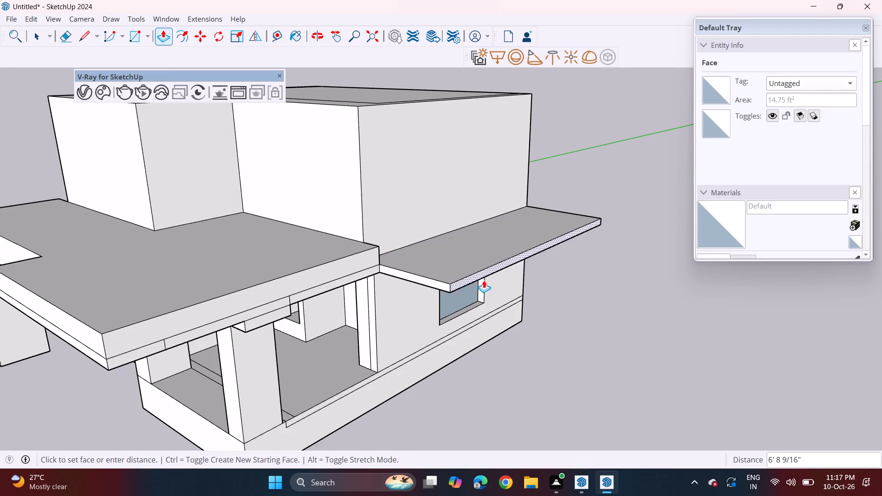
pyautogui.moveTo(490, 271); pyautogui.dragTo(639, 253, button='middle')
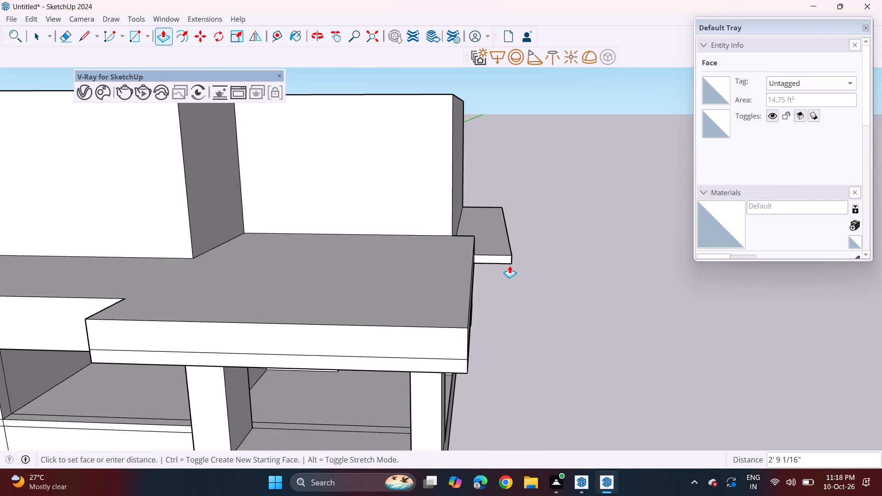
pyautogui.click(509, 265)
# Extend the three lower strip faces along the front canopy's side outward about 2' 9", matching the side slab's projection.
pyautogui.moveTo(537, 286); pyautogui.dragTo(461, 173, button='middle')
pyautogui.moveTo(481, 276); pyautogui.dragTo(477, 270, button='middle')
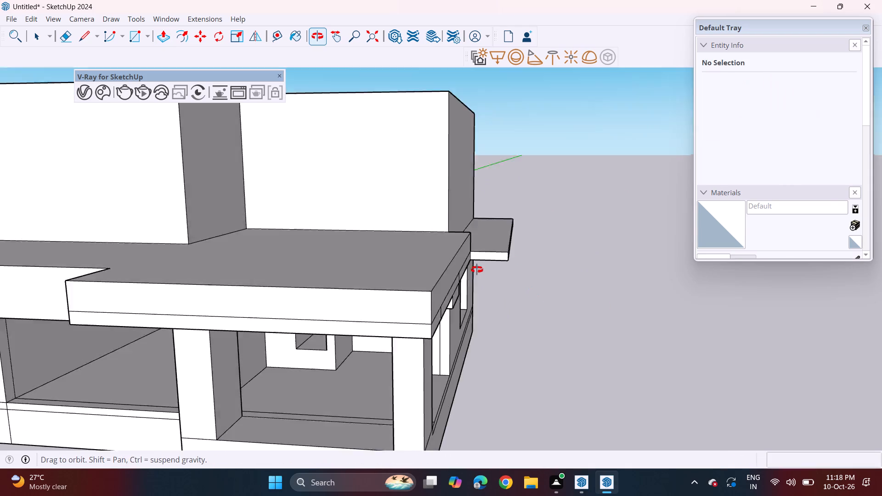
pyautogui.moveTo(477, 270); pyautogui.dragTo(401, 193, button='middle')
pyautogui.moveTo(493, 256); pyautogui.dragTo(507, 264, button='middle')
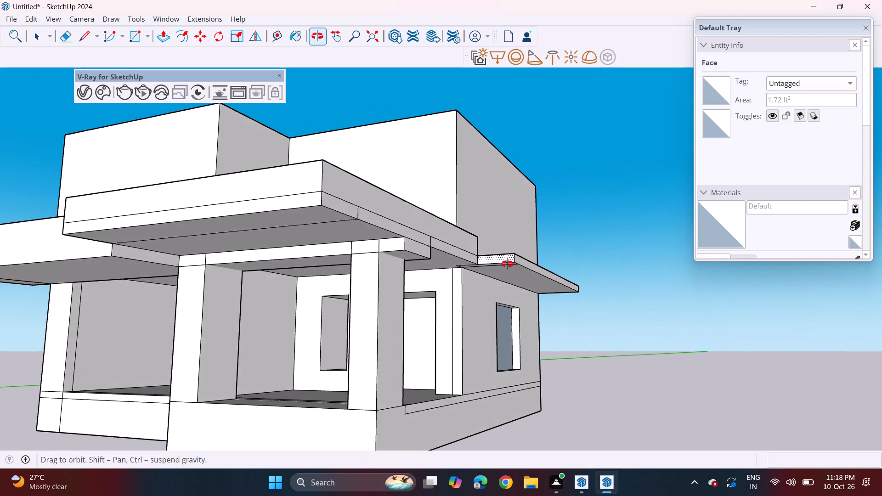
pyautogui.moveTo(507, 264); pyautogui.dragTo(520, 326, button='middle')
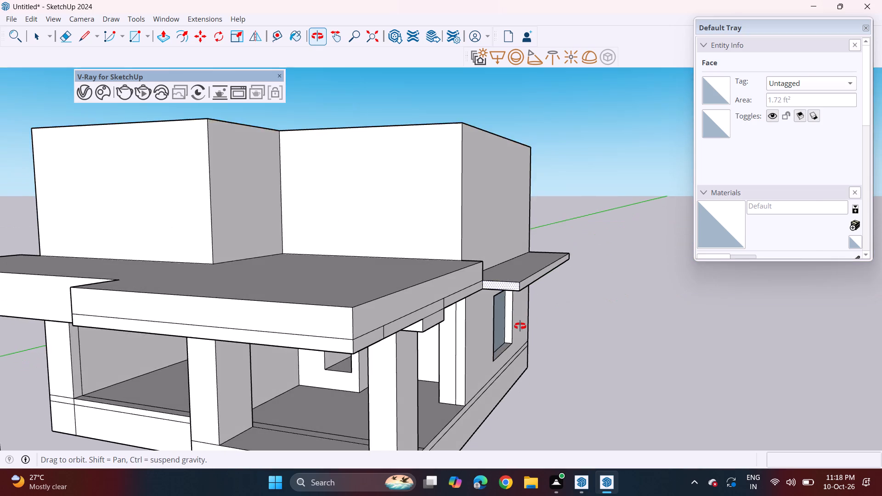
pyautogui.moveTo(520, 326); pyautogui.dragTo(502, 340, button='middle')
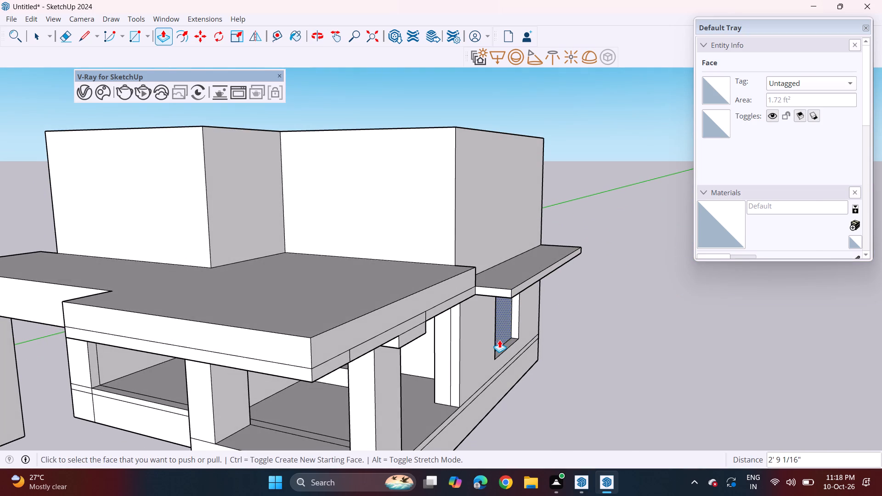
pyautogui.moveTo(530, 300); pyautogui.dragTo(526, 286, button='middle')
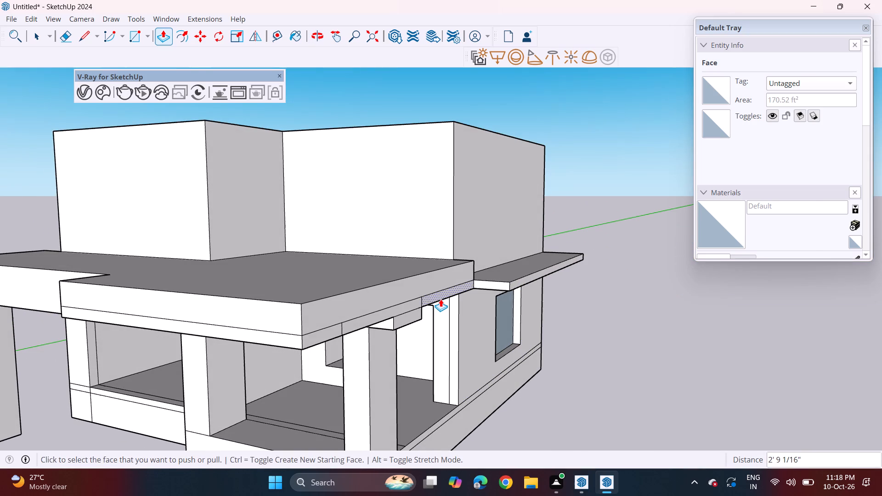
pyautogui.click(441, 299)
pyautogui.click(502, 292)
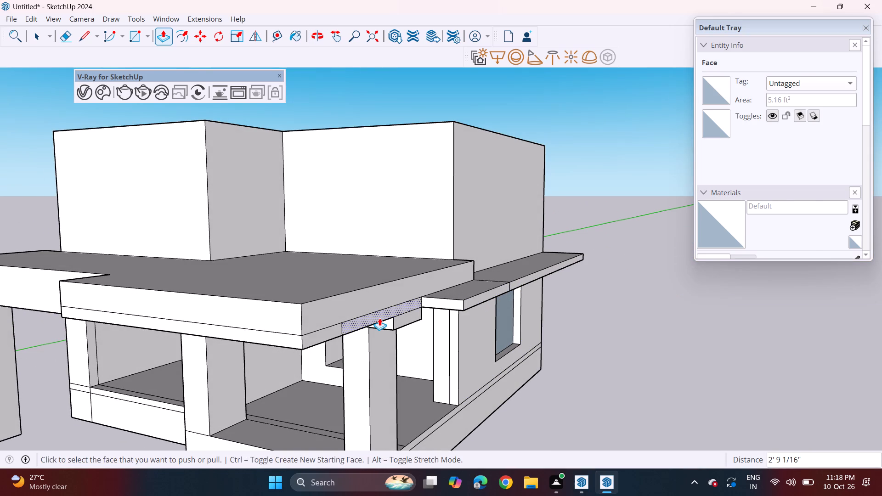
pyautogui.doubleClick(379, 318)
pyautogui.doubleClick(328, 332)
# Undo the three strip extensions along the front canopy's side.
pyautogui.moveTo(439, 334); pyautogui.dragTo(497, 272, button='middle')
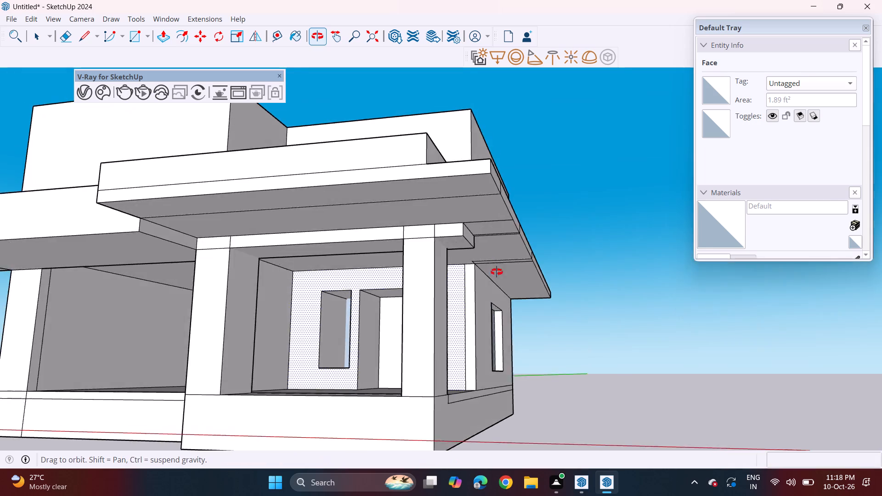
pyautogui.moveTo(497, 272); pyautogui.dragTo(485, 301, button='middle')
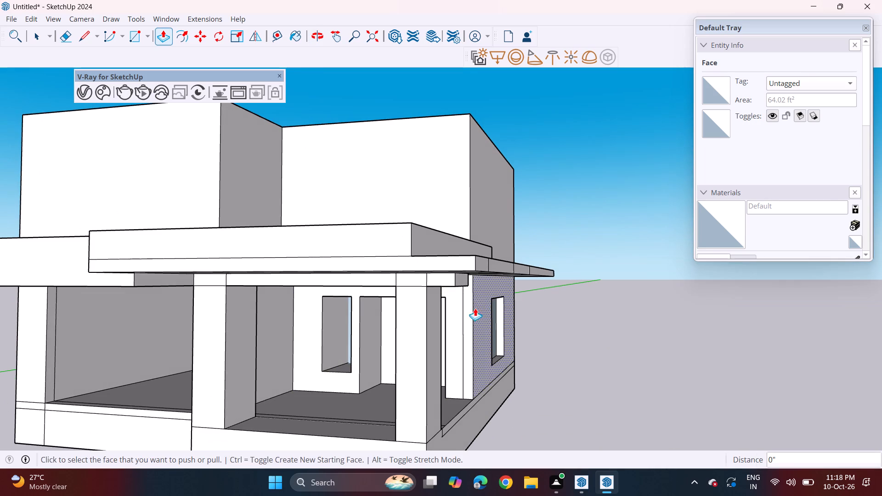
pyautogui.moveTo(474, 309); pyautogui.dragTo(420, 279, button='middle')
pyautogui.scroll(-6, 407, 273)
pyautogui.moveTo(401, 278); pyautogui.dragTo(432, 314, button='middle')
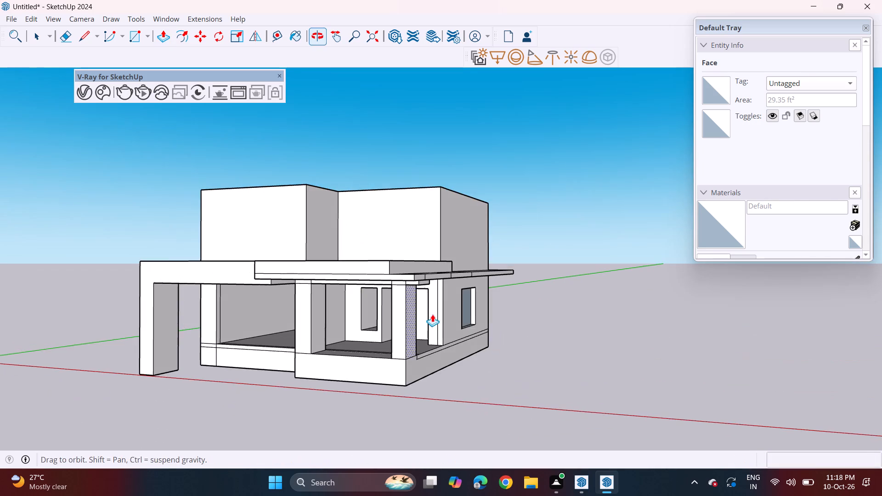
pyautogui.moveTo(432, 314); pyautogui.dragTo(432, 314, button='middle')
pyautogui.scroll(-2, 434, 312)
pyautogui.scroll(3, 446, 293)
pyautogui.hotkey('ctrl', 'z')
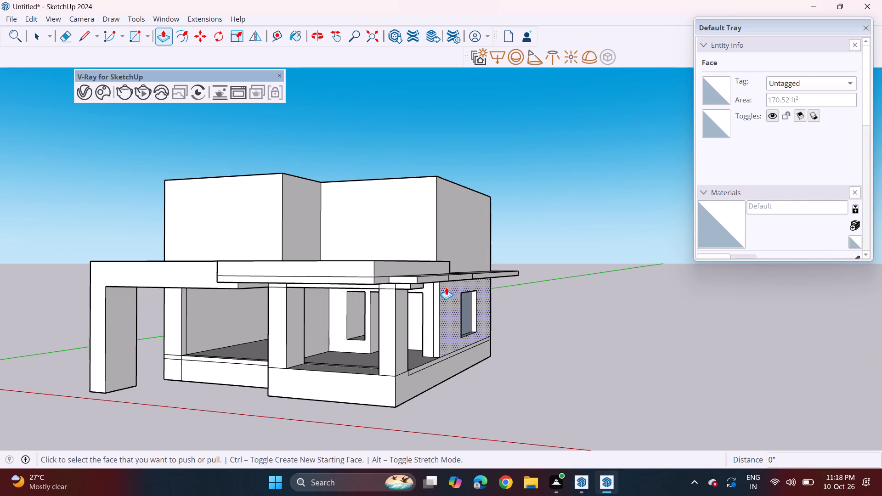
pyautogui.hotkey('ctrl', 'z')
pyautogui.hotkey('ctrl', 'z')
# Extend the side slab's front end face forward about 19' 7 3/4" along the canopy to its front corner.
pyautogui.click(457, 275)
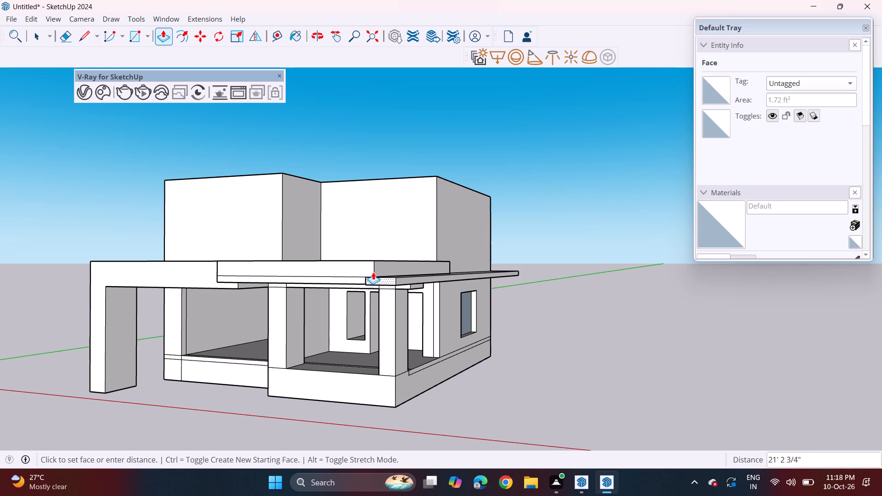
pyautogui.click(373, 274)
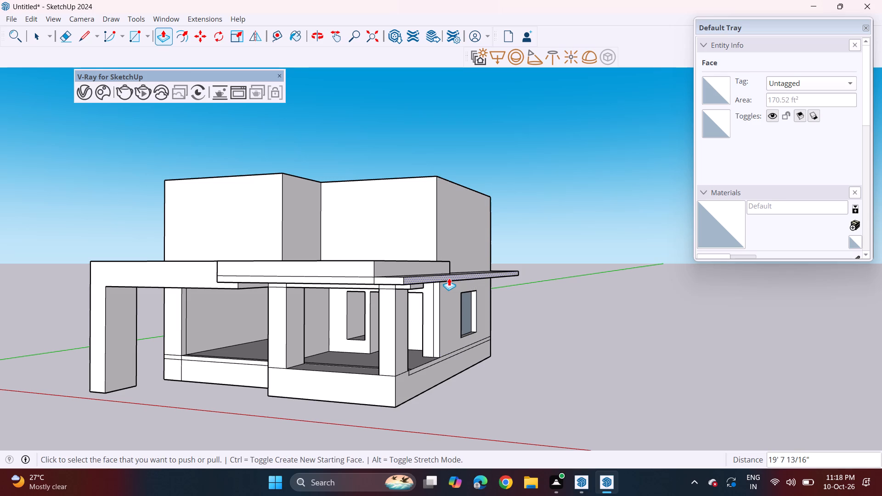
# Push the long outer face of the side slab back inward by 1' 3".
pyautogui.click(449, 278)
pyautogui.click(438, 278)
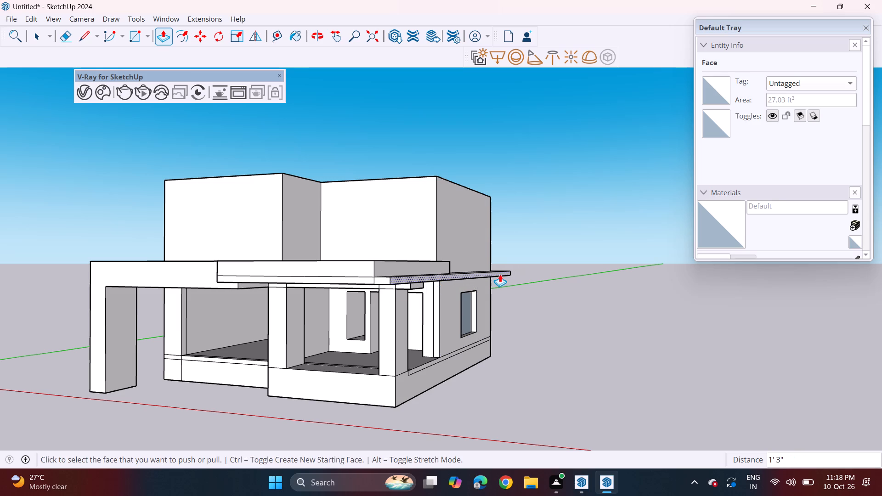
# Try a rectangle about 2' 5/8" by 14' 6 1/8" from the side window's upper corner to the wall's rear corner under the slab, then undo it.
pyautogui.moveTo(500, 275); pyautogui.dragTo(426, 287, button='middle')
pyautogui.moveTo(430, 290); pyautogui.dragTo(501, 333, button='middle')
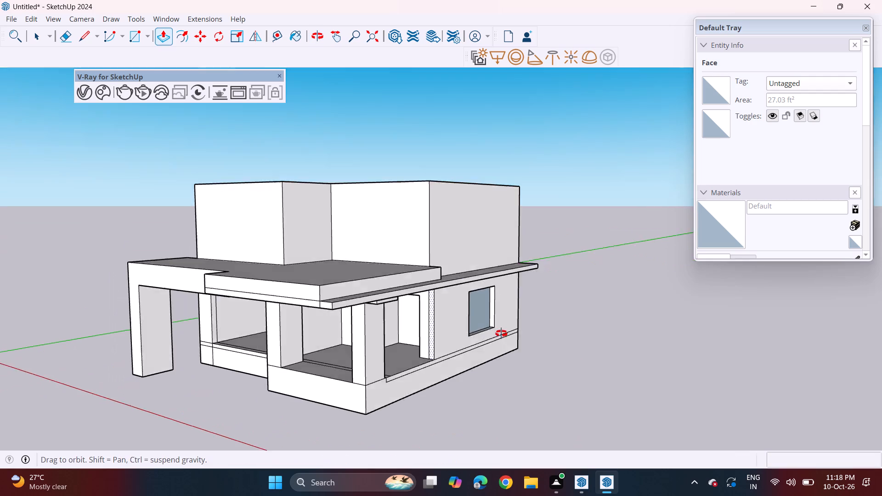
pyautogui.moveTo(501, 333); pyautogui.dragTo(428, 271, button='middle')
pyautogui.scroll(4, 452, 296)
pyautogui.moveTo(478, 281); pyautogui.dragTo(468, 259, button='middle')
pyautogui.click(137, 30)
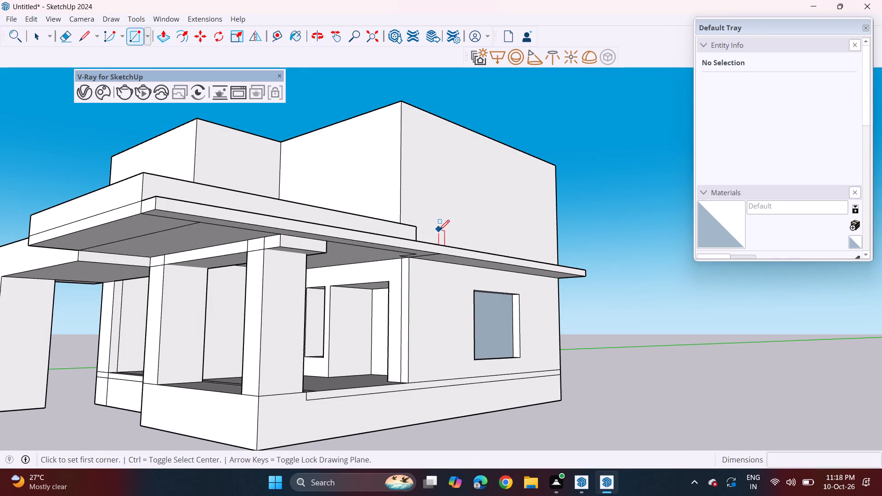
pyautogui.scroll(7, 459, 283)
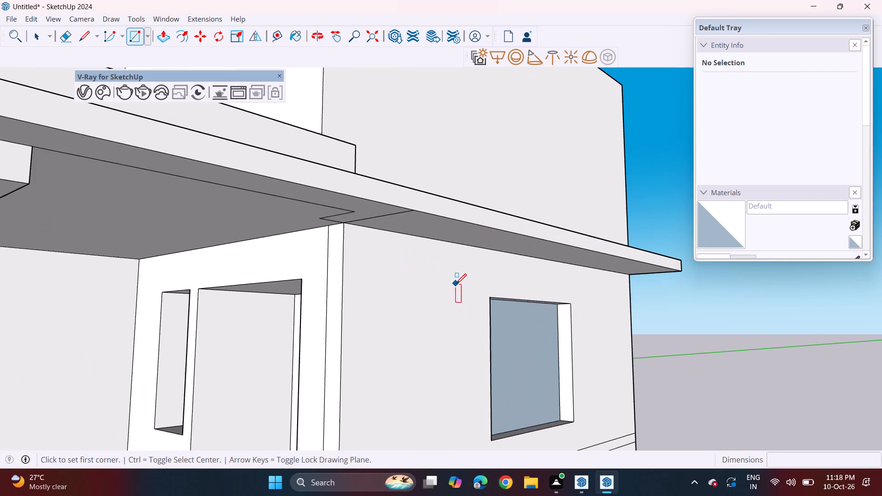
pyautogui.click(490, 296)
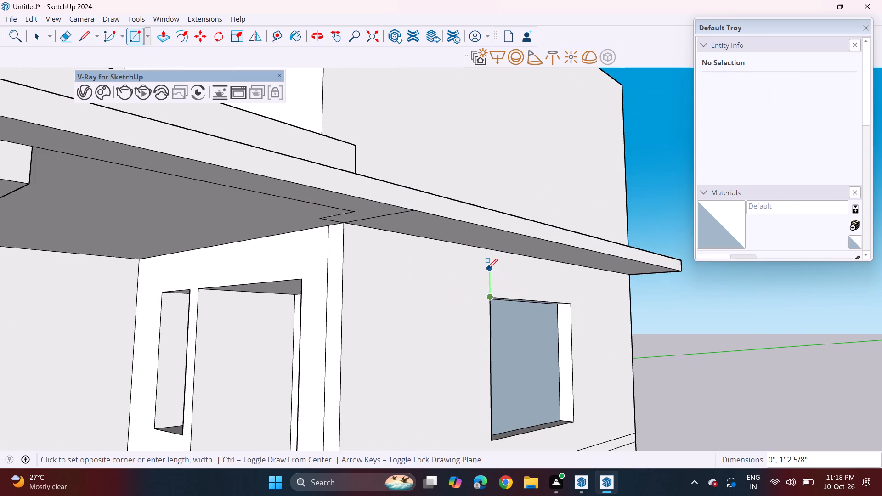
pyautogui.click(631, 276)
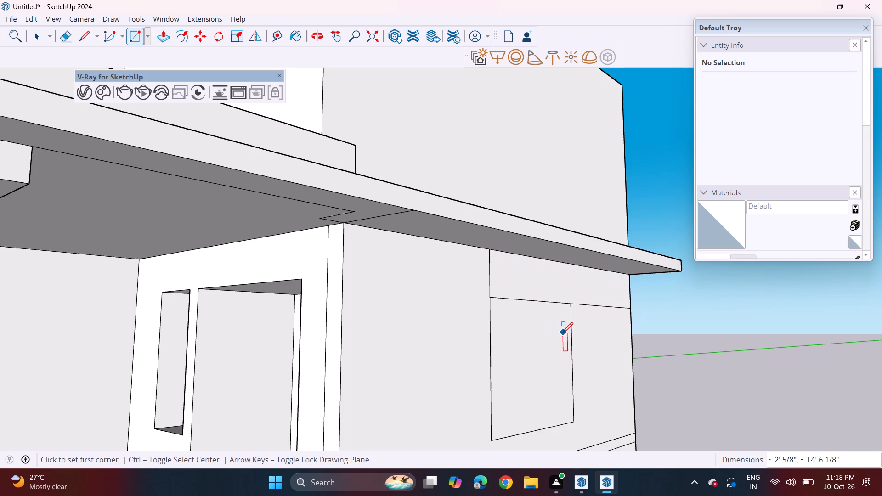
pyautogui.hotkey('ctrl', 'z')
# Raise the top face of the side window opening by 8 3/4".
pyautogui.moveTo(561, 343); pyautogui.dragTo(542, 297, button='middle')
pyautogui.scroll(4, 534, 291)
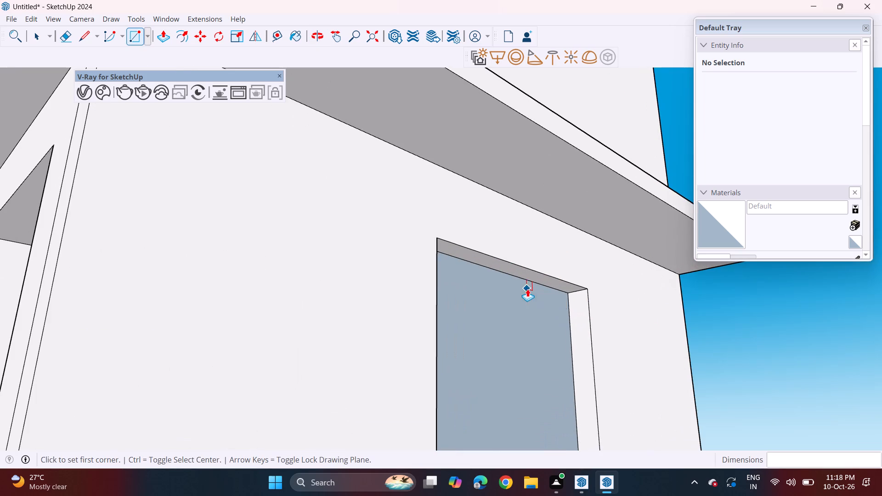
pyautogui.press('p')
pyautogui.click(525, 277)
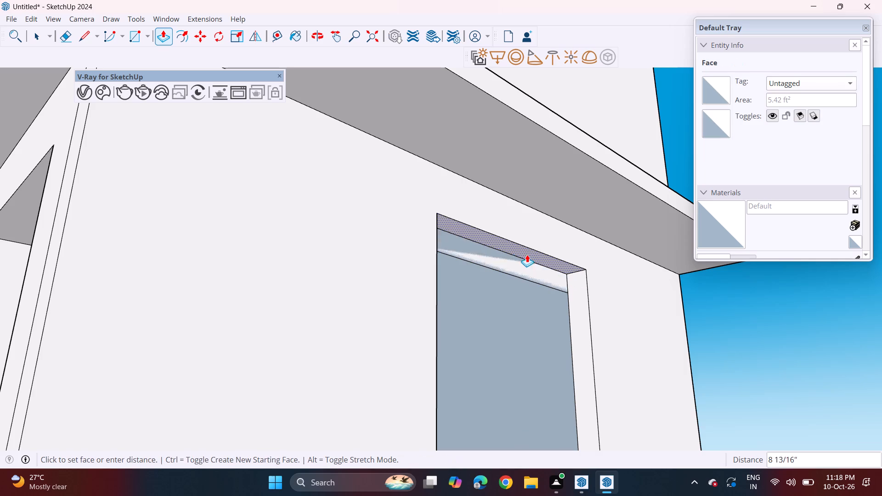
pyautogui.click(530, 254)
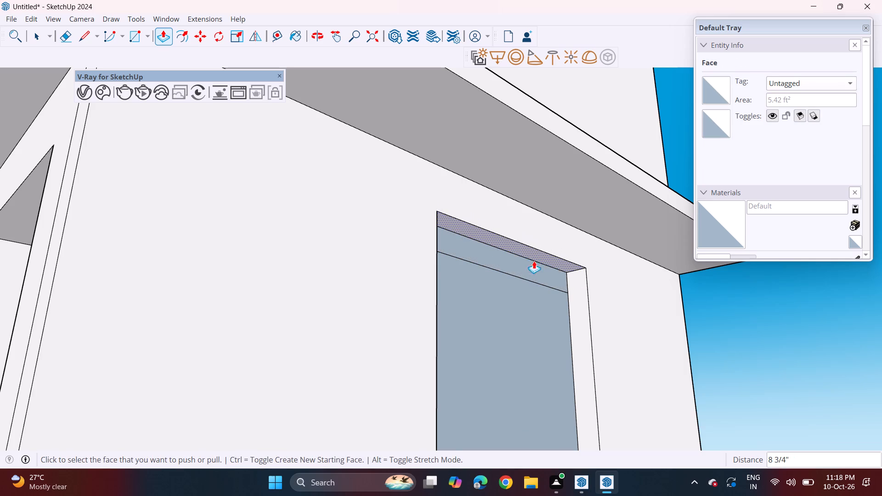
# Draw a rectangle about 16' 4 1/2" by 1' 4" above the side window, from just before its front edge to the wall's rear corner under the slab.
pyautogui.moveTo(530, 280); pyautogui.dragTo(540, 348, button='middle')
pyautogui.scroll(-6, 522, 331)
pyautogui.middleClick(516, 327)
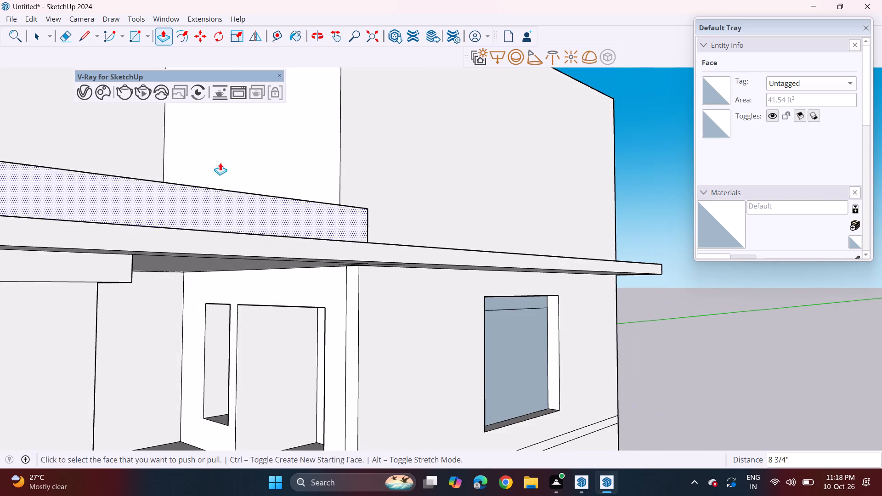
pyautogui.click(133, 37)
pyautogui.moveTo(450, 290); pyautogui.dragTo(425, 227, button='middle')
pyautogui.scroll(3, 459, 262)
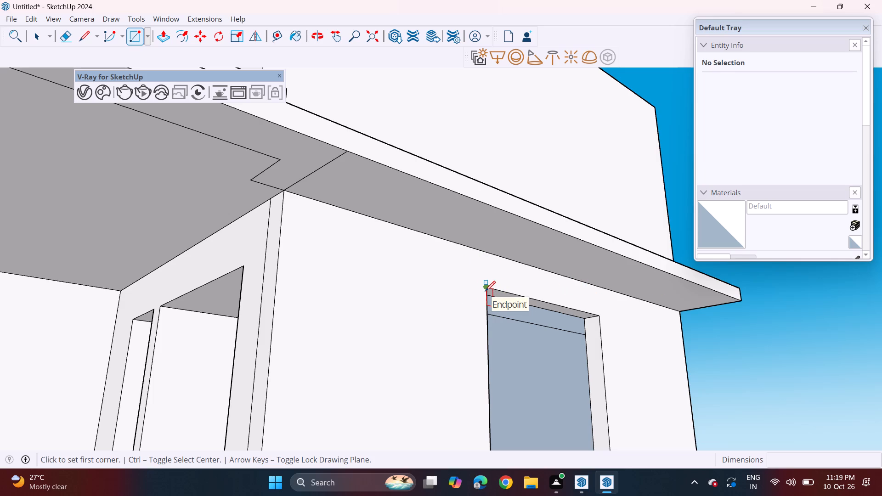
pyautogui.click(448, 280)
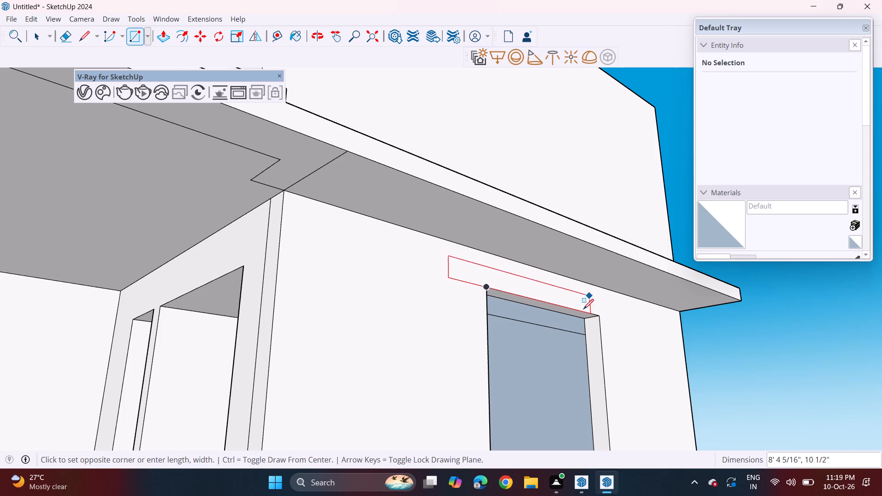
pyautogui.moveTo(583, 309); pyautogui.dragTo(546, 328, button='middle')
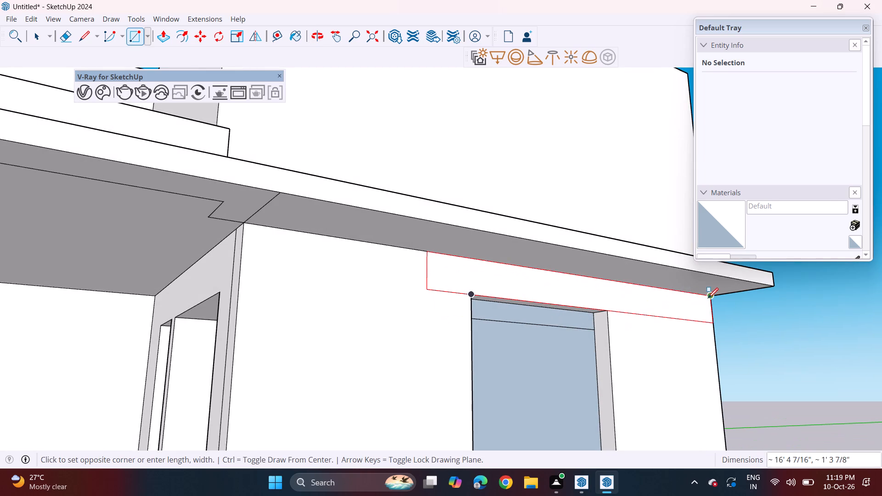
pyautogui.click(708, 298)
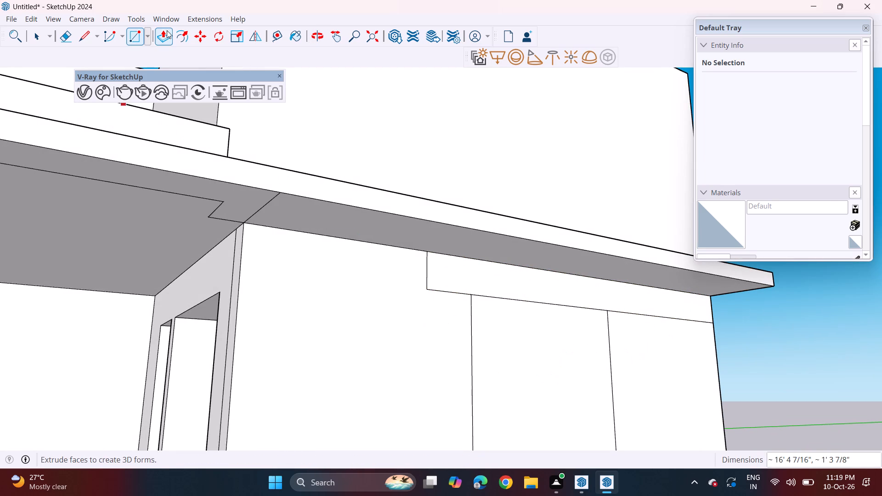
# Push the face covering the side window inward to reopen the opening.
pyautogui.moveTo(165, 31); pyautogui.dragTo(171, 39)
pyautogui.click(548, 418)
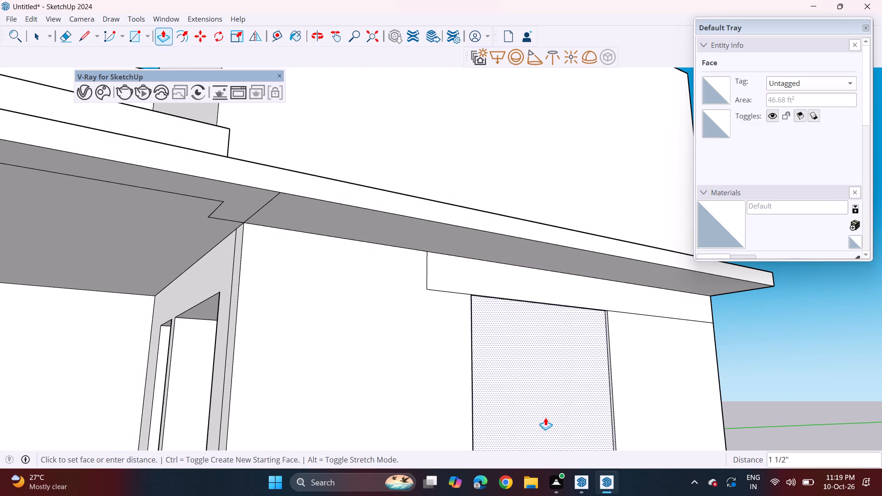
pyautogui.click(531, 414)
# Extrude the rectangle above the side window outward 3' 1 1/2", flush with the slab's outer edge.
pyautogui.moveTo(543, 380); pyautogui.dragTo(547, 407, button='middle')
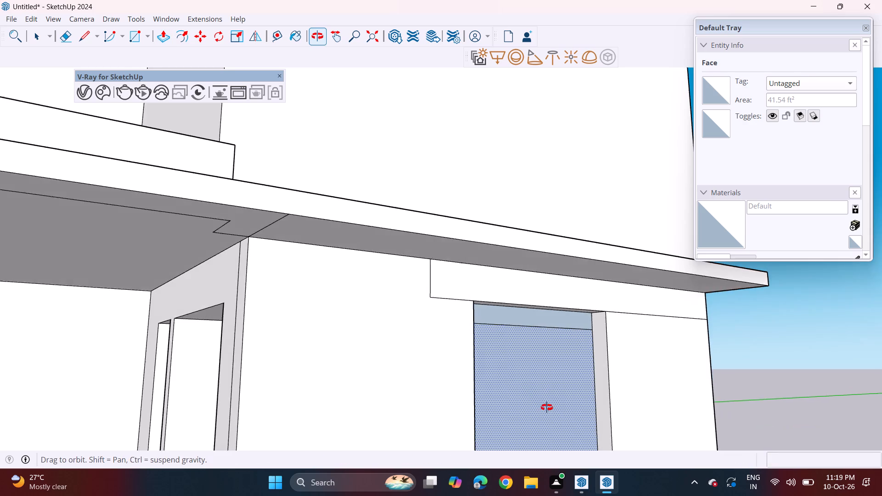
pyautogui.moveTo(547, 407); pyautogui.dragTo(539, 408, button='middle')
pyautogui.click(502, 286)
pyautogui.click(534, 263)
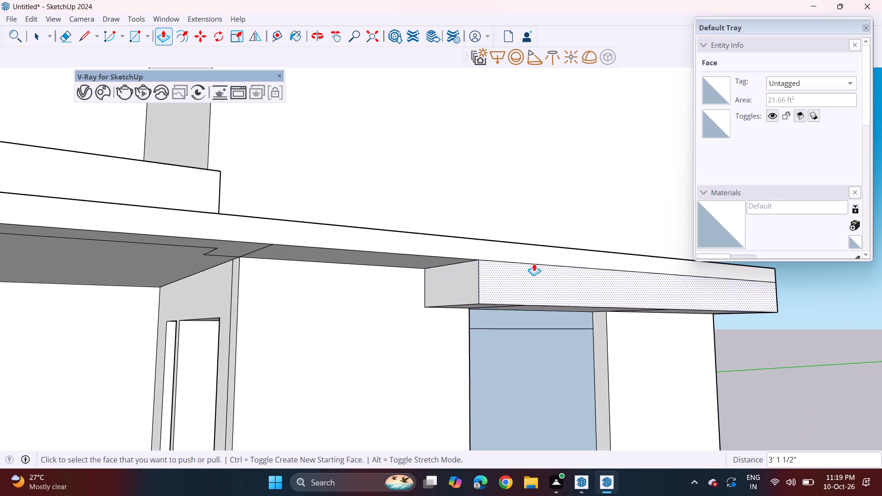
# Draw a line across the underside of the new window projection, near its rear end, from the wall to the outer edge.
pyautogui.scroll(-8, 425, 331)
pyautogui.moveTo(433, 336); pyautogui.dragTo(477, 361, button='middle')
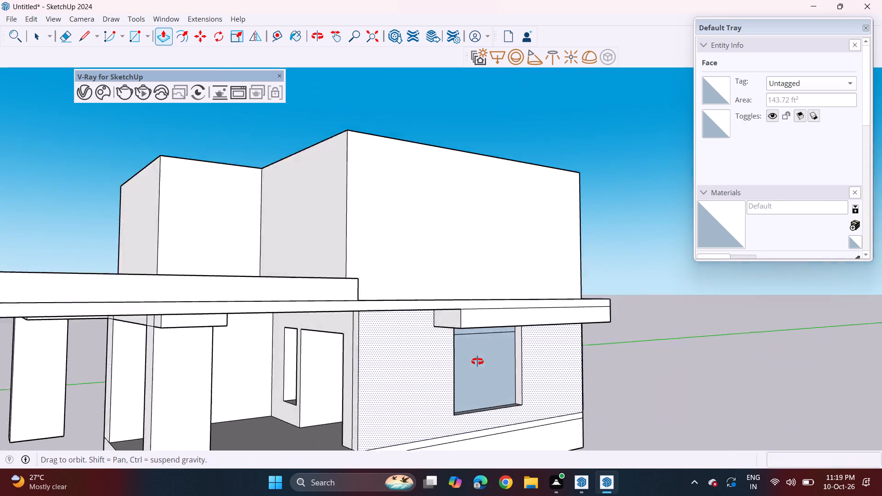
pyautogui.moveTo(477, 361); pyautogui.dragTo(480, 353, button='middle')
pyautogui.scroll(-2, 482, 343)
pyautogui.moveTo(474, 361); pyautogui.dragTo(565, 331, button='middle')
pyautogui.moveTo(550, 333); pyautogui.dragTo(519, 278, button='middle')
pyautogui.keyDown('shift'); pyautogui.moveTo(543, 366); pyautogui.dragTo(468, 282, button='middle'); pyautogui.keyUp('shift')
pyautogui.moveTo(468, 282); pyautogui.dragTo(447, 272, button='middle')
pyautogui.moveTo(85, 32); pyautogui.dragTo(90, 37)
pyautogui.scroll(6, 463, 273)
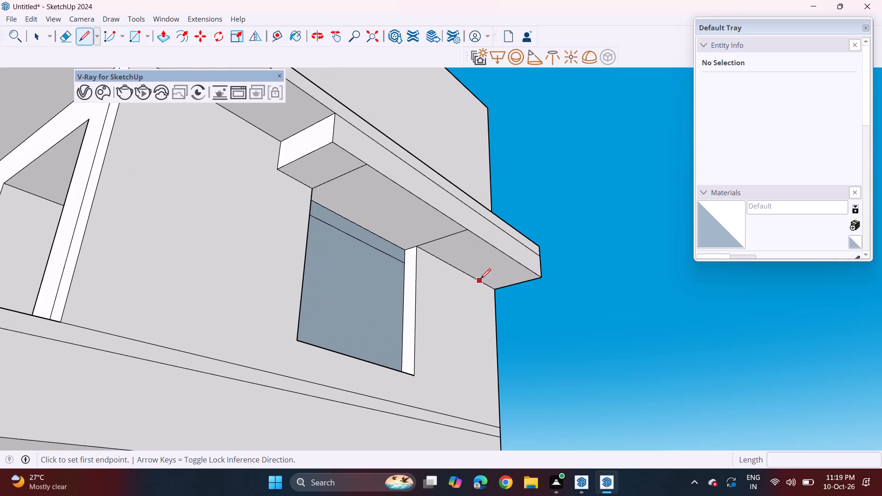
pyautogui.click(480, 281)
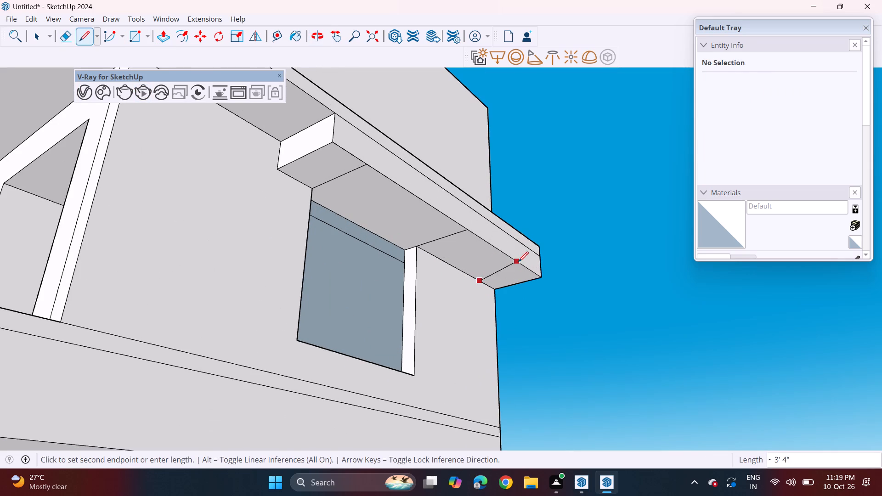
pyautogui.click(527, 268)
# Draw a line about 1' 11" up the projection's outer face, from the underside line's end to the slab's top edge.
pyautogui.moveTo(526, 271); pyautogui.dragTo(520, 332, button='middle')
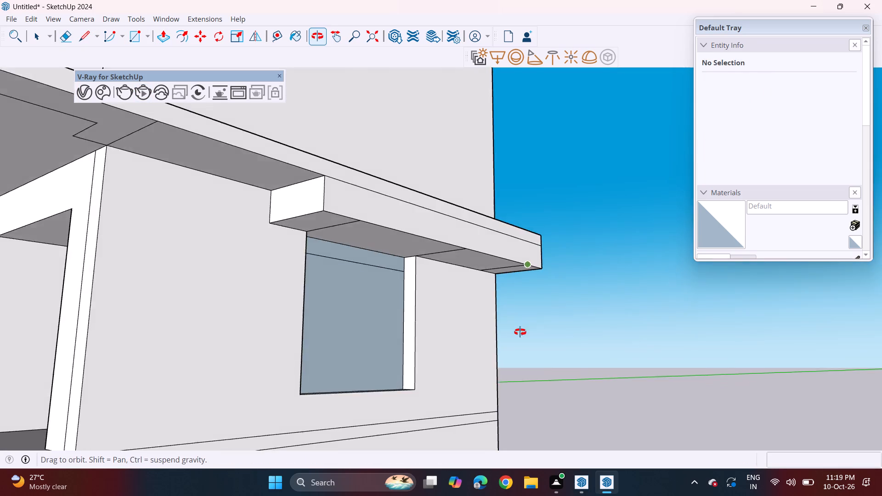
pyautogui.moveTo(520, 332); pyautogui.dragTo(435, 495, button='middle')
pyautogui.click(530, 273)
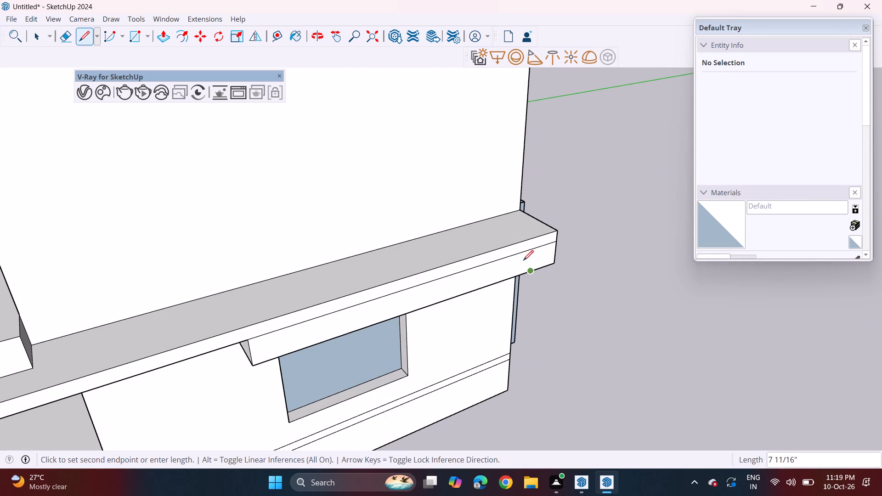
pyautogui.click(530, 241)
pyautogui.click(530, 241)
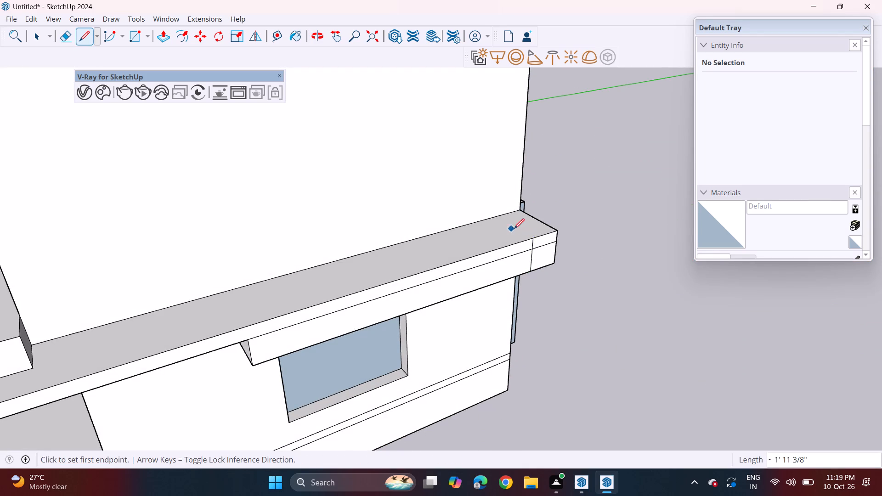
# Draw a 3' 1 1/2" line across the slab's top near its rear end, from the outer edge to the wall.
pyautogui.click(530, 243)
pyautogui.click(500, 214)
# Draw a window rectangle about 6' 4" by 7' 2" on the upper floor's side wall, above the lower side window.
pyautogui.scroll(-7, 530, 246)
pyautogui.moveTo(509, 283); pyautogui.dragTo(560, 257, button='middle')
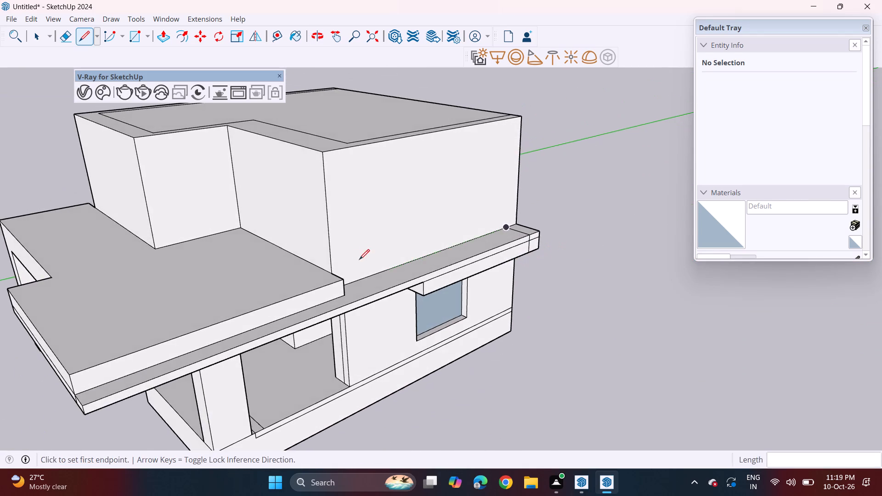
pyautogui.moveTo(357, 255); pyautogui.dragTo(444, 247, button='middle')
pyautogui.moveTo(303, 266); pyautogui.dragTo(479, 287, button='middle')
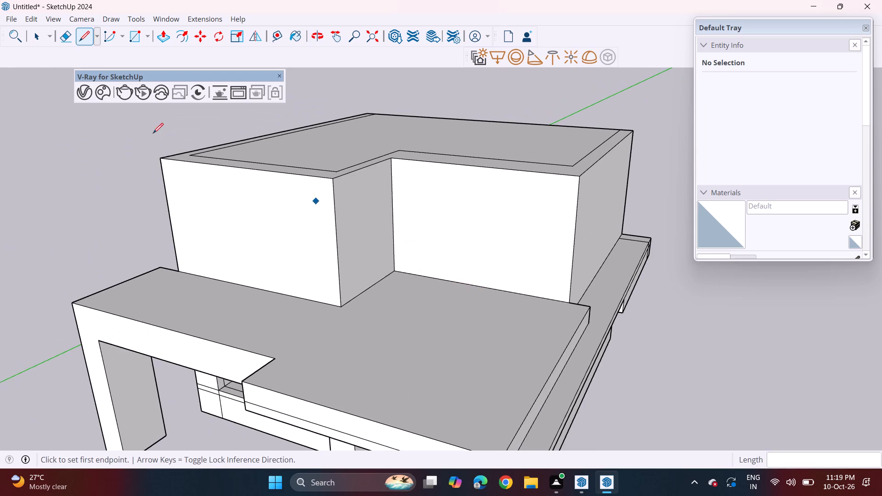
pyautogui.click(134, 41)
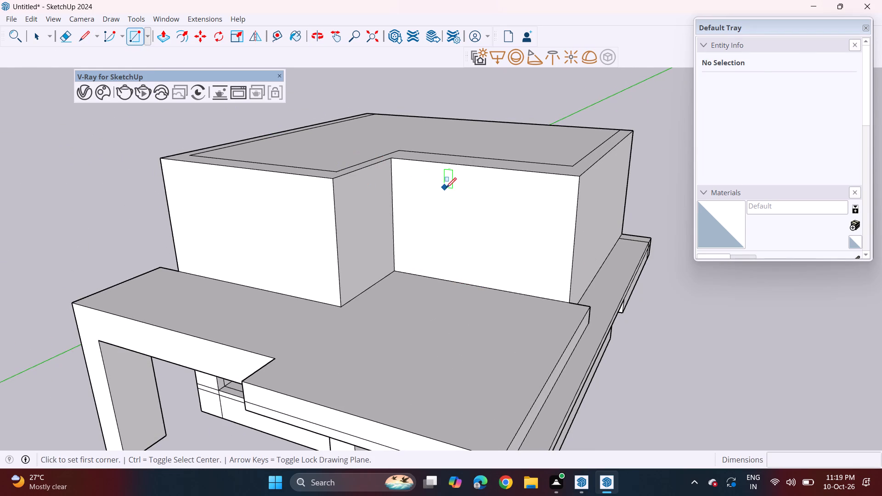
pyautogui.moveTo(611, 280); pyautogui.dragTo(412, 250, button='middle')
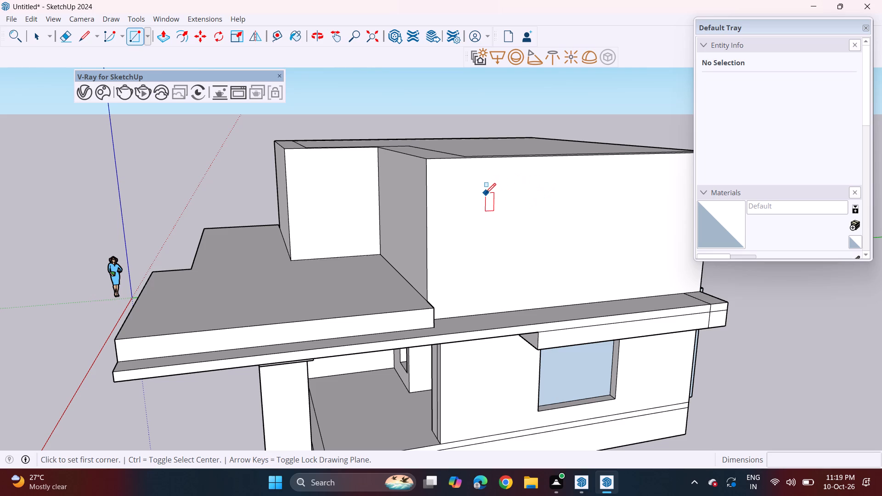
pyautogui.moveTo(478, 188); pyautogui.dragTo(487, 188)
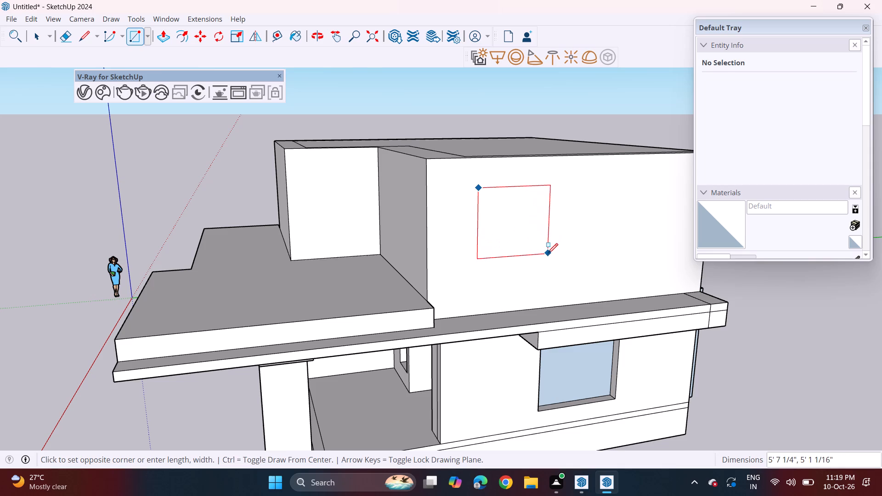
pyautogui.press('Escape')
pyautogui.click(533, 187)
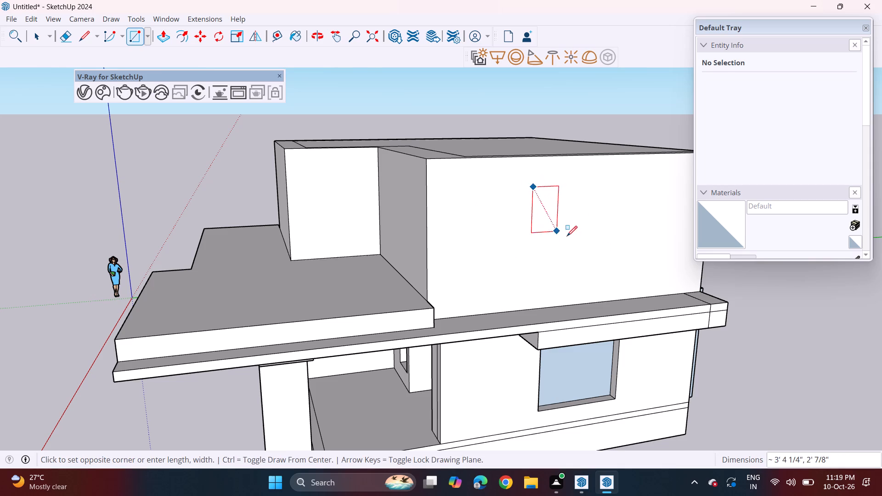
pyautogui.click(613, 265)
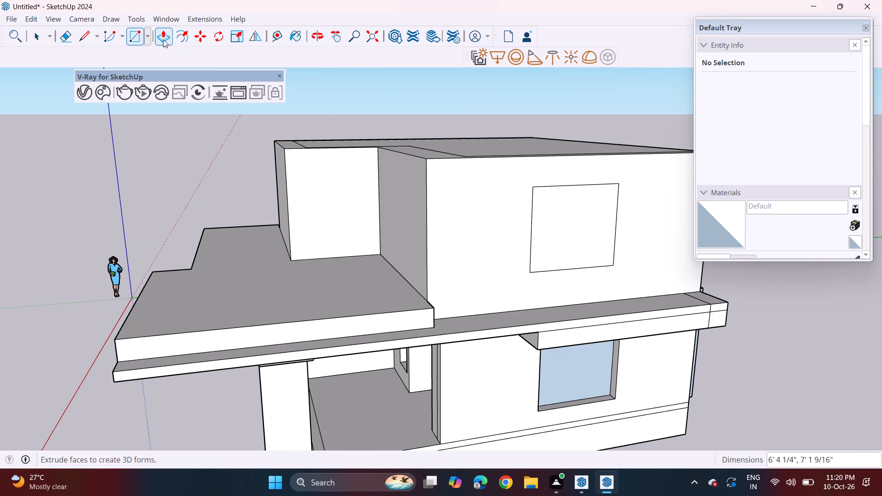
# Push the upper window rectangle inward about 1' 3 11/16" through the wall to cut the opening.
pyautogui.click(163, 39)
pyautogui.click(570, 229)
pyautogui.moveTo(525, 212); pyautogui.dragTo(567, 387, button='middle')
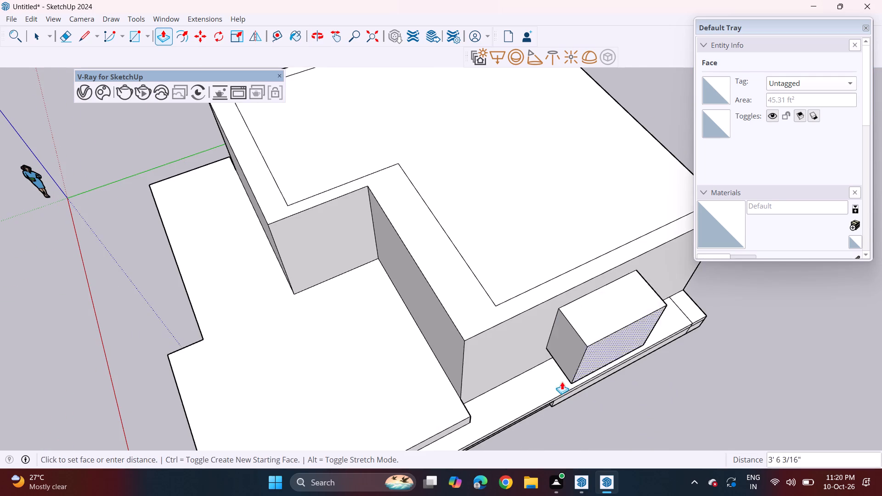
pyautogui.click(534, 289)
# Extrude the small face at the rear end of the side slab upward 11' 4 7/8" to the roof edge, forming a vertical fin.
pyautogui.moveTo(593, 340); pyautogui.dragTo(511, 157, button='middle')
pyautogui.scroll(-3, 501, 176)
pyautogui.moveTo(492, 253); pyautogui.dragTo(544, 252, button='middle')
pyautogui.scroll(-3, 523, 271)
pyautogui.moveTo(472, 322); pyautogui.dragTo(474, 322, button='middle')
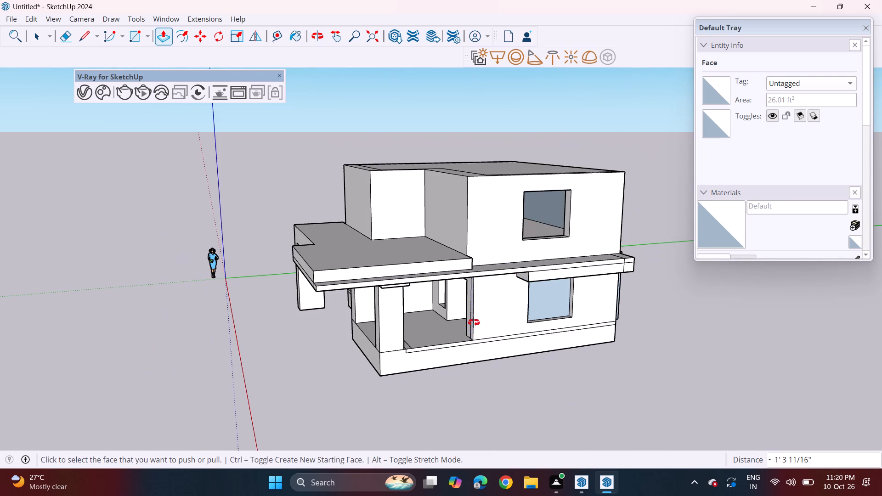
pyautogui.moveTo(474, 322); pyautogui.dragTo(501, 343, button='middle')
pyautogui.scroll(2, 632, 254)
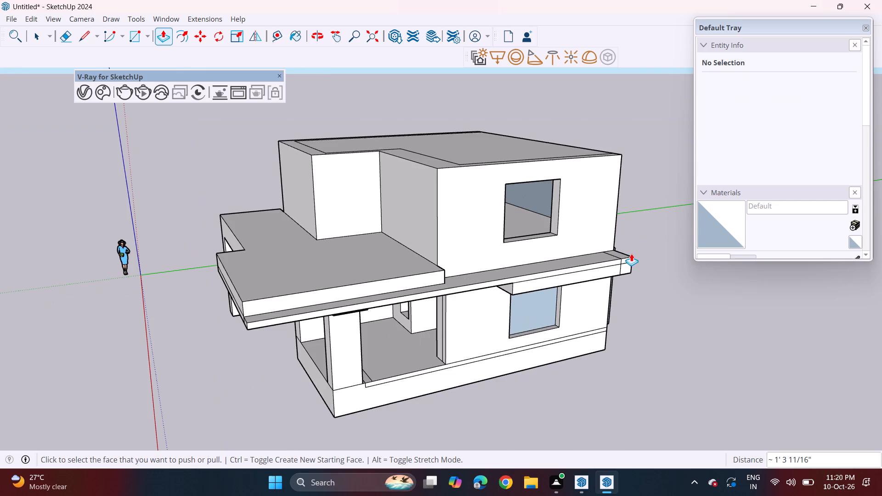
pyautogui.click(618, 256)
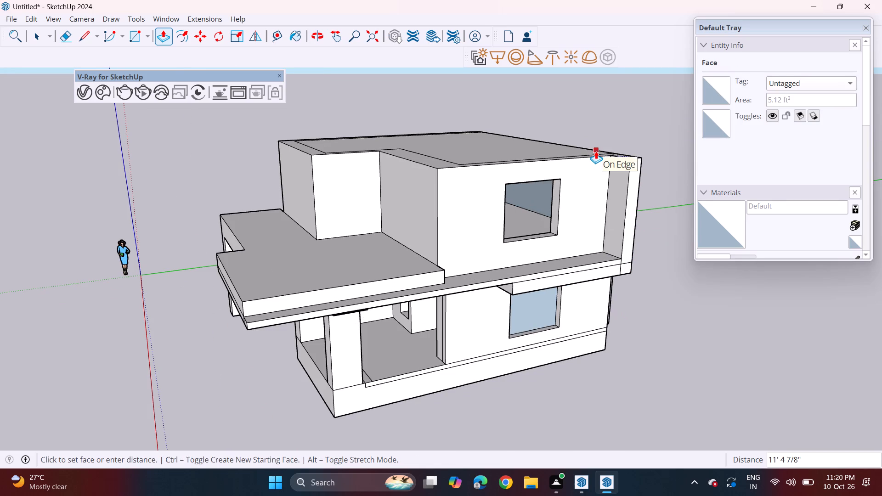
pyautogui.scroll(2, 636, 135)
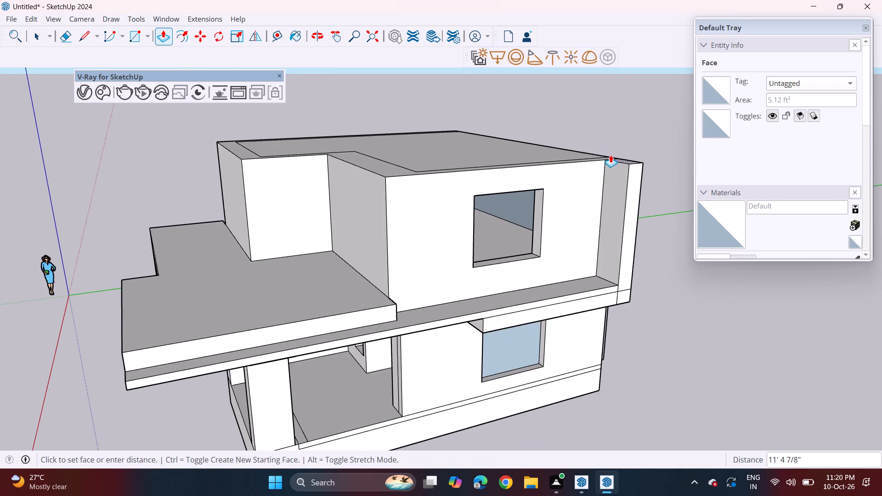
pyautogui.click(611, 155)
# Extrude the roof's border strip upward 2' 3 7/8" to form the parapet.
pyautogui.moveTo(603, 173); pyautogui.dragTo(566, 256, button='middle')
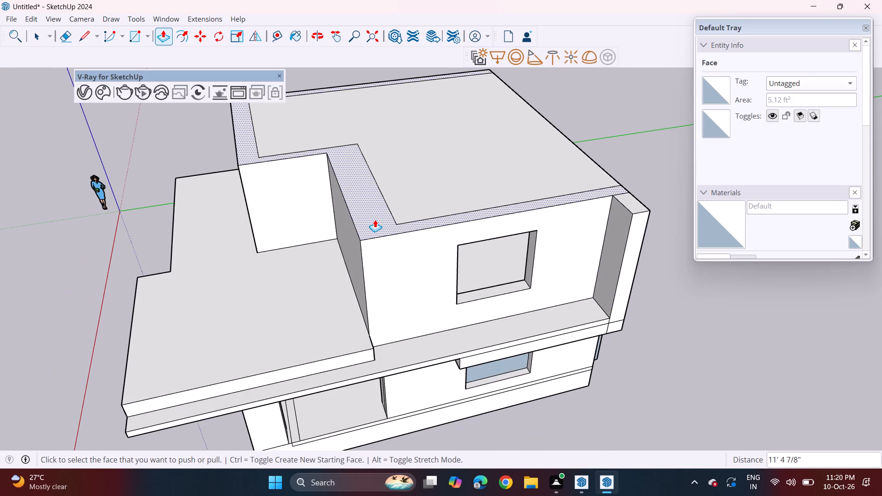
pyautogui.click(375, 220)
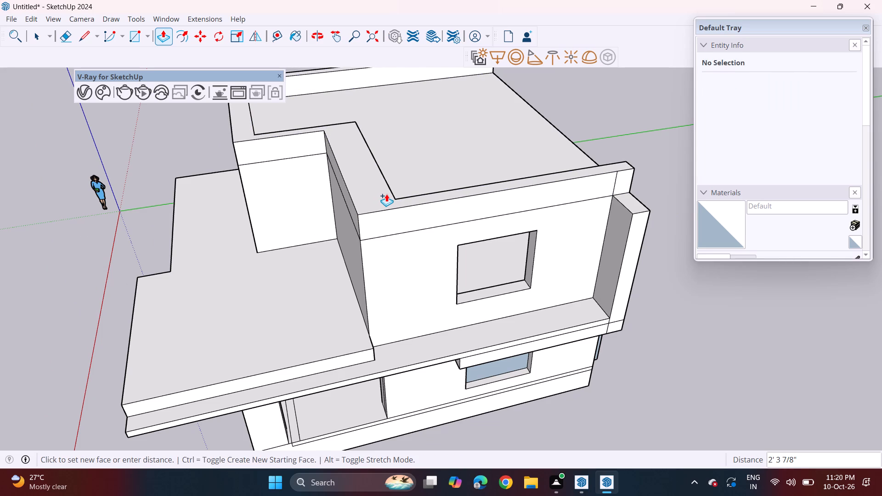
pyautogui.click(386, 194)
# Raise the top of the rear vertical fin by the same 2' 3 7/8", level with the parapet.
pyautogui.doubleClick(631, 200)
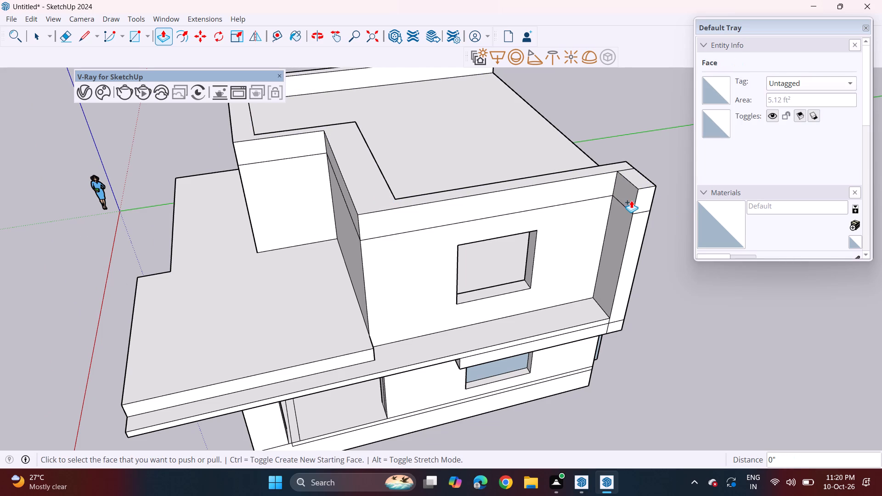
pyautogui.scroll(-3, 649, 233)
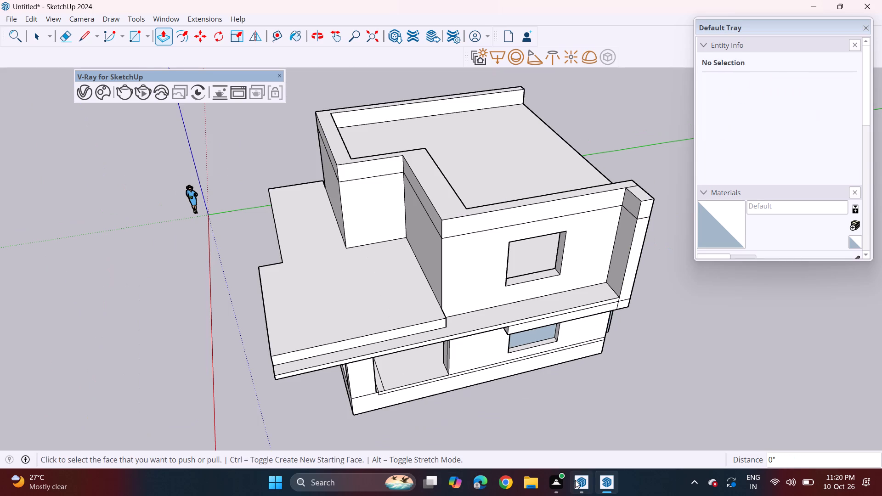
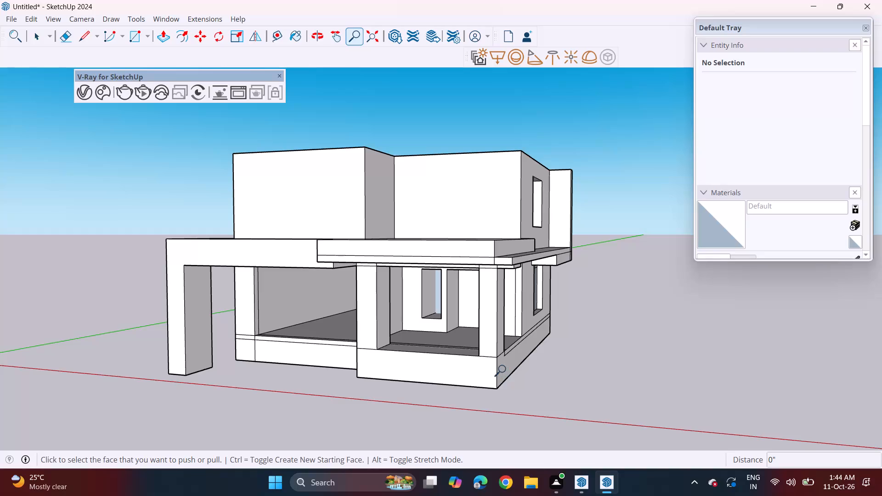
# Extrude the underside of the rear vertical fin downward about 8' 6 5/8", extending it below the side slab toward the plinth.
pyautogui.scroll(1, 437, 382)
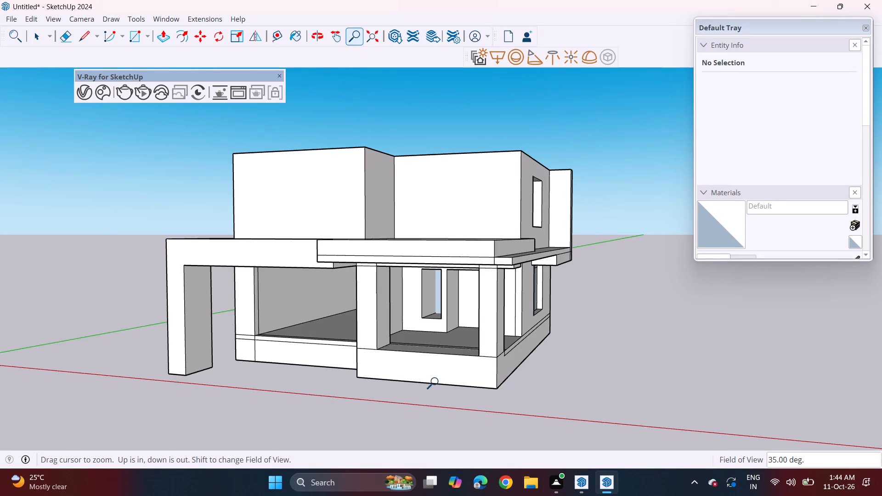
pyautogui.scroll(2, 437, 382)
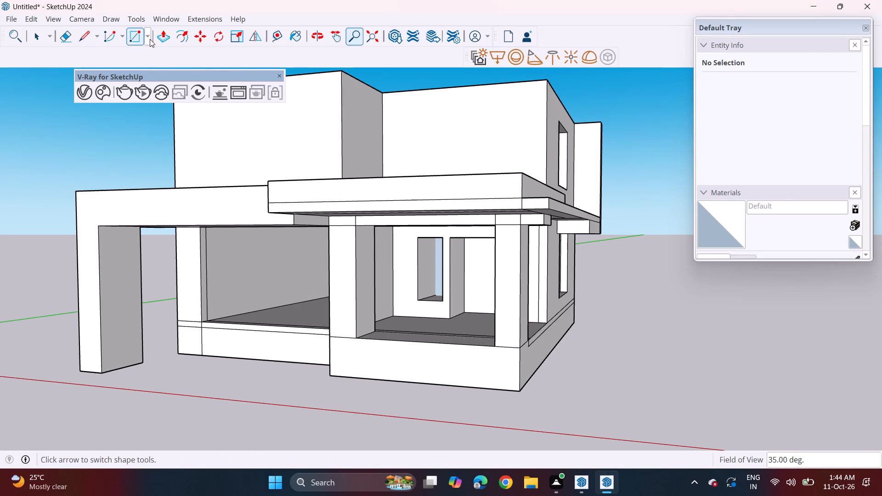
pyautogui.click(161, 38)
pyautogui.moveTo(640, 285); pyautogui.dragTo(577, 227, button='middle')
pyautogui.scroll(4, 670, 275)
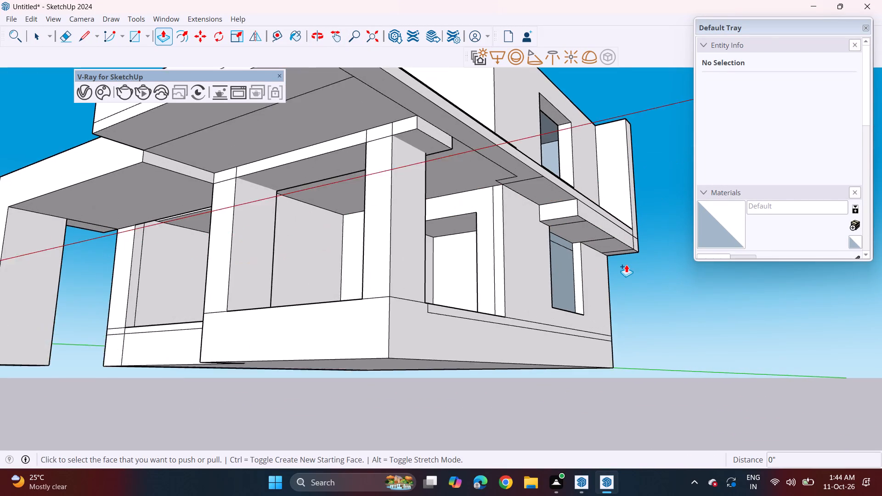
pyautogui.scroll(1, 626, 265)
pyautogui.click(617, 254)
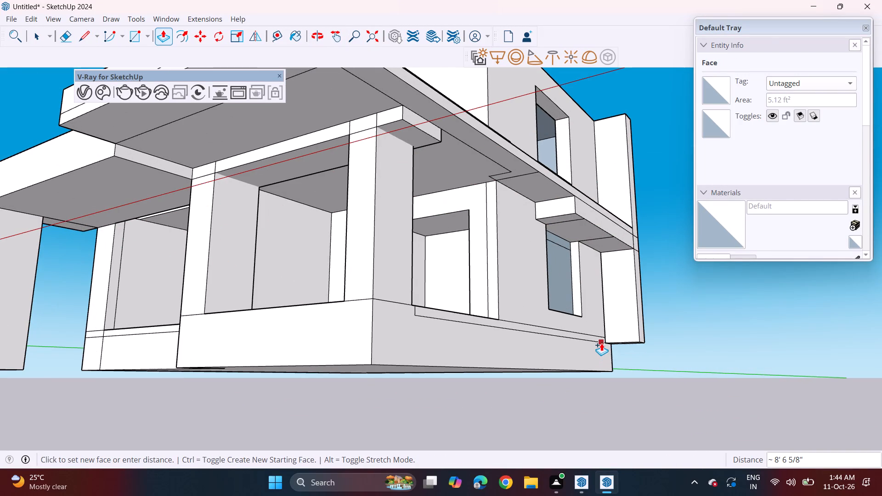
pyautogui.click(600, 341)
# Draw three horizontal lines across the front face of the porch plinth, dividing it into four strips for the entrance steps.
pyautogui.moveTo(359, 355); pyautogui.dragTo(424, 395, button='middle')
pyautogui.scroll(-4, 413, 393)
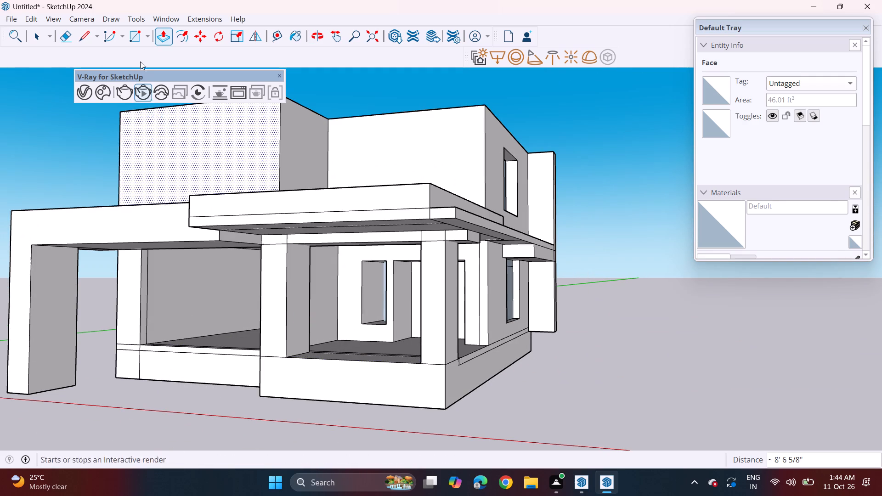
pyautogui.click(87, 36)
pyautogui.click(262, 388)
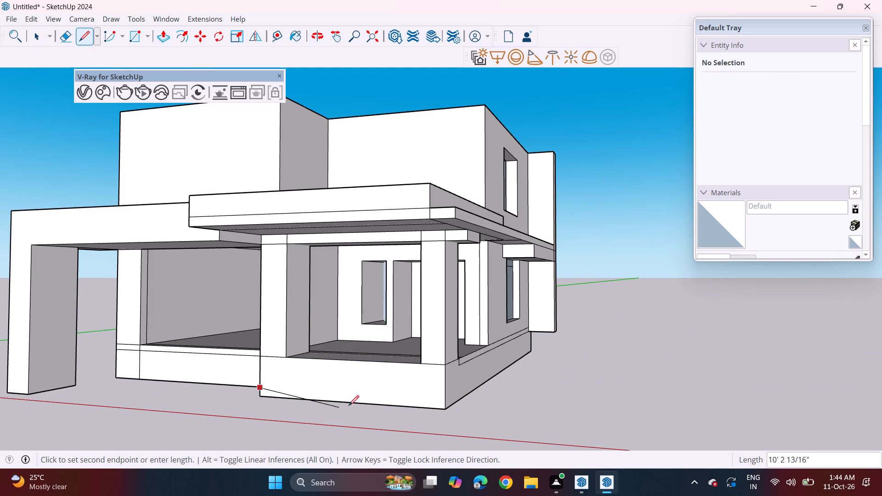
pyautogui.click(446, 399)
pyautogui.click(448, 390)
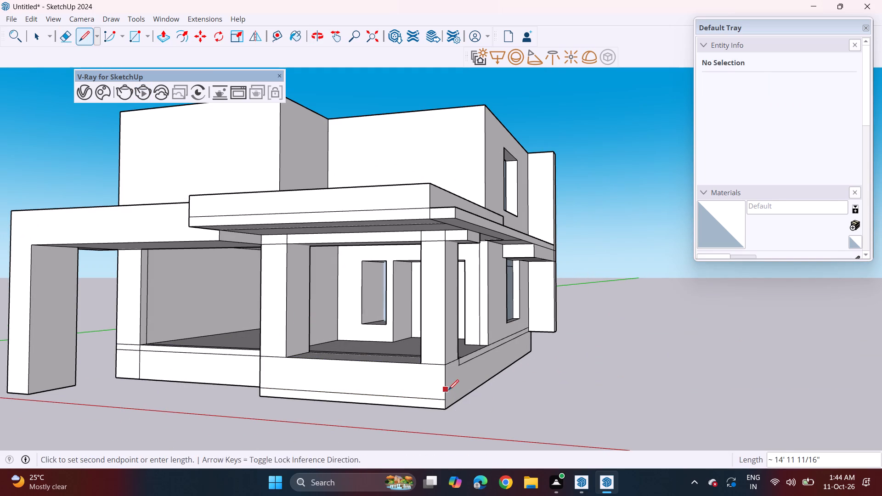
pyautogui.click(266, 378)
pyautogui.click(259, 371)
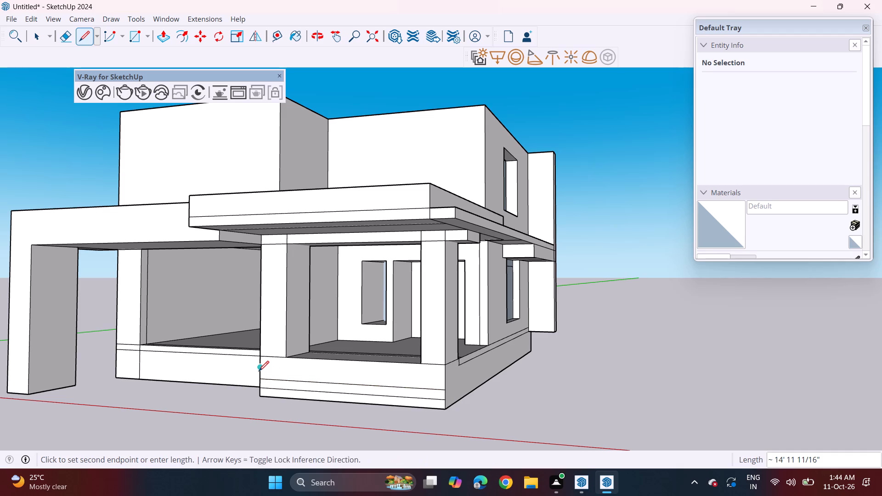
pyautogui.click(452, 379)
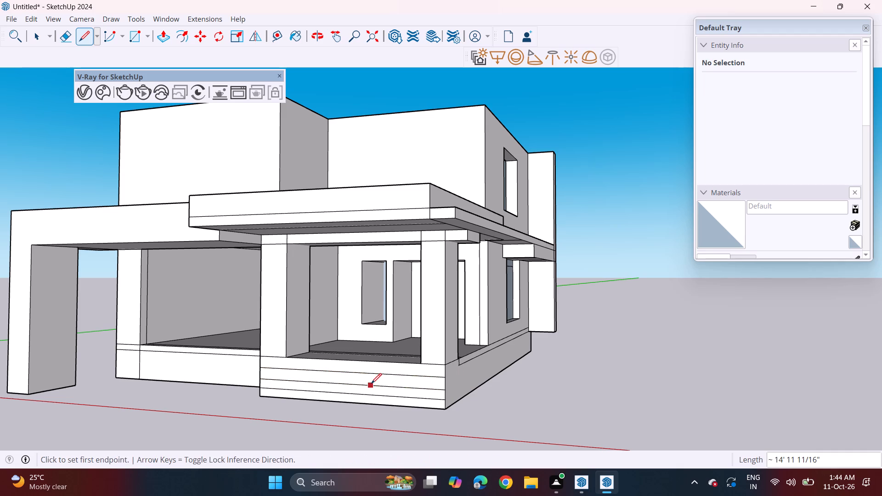
# Extrude the lowest plinth strip forward 4' 11 1/2", in line with the foot of the portal column, as the bottom step.
pyautogui.middleClick(371, 383)
pyautogui.scroll(-3, 371, 385)
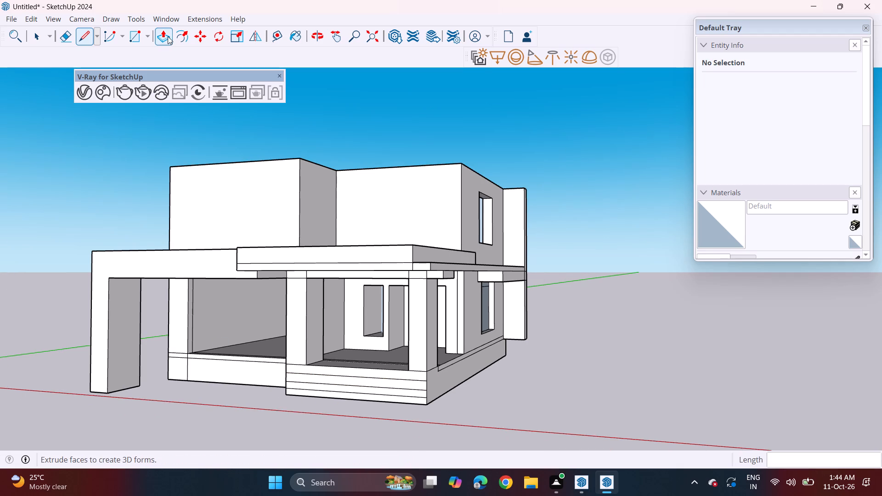
pyautogui.moveTo(168, 36); pyautogui.dragTo(170, 49)
pyautogui.moveTo(340, 406); pyautogui.dragTo(344, 437, button='middle')
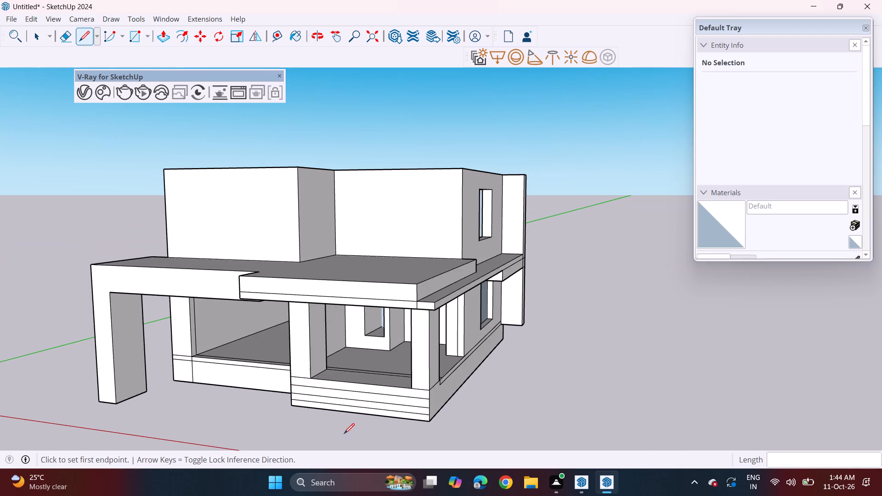
pyautogui.scroll(-2, 344, 434)
pyautogui.click(162, 39)
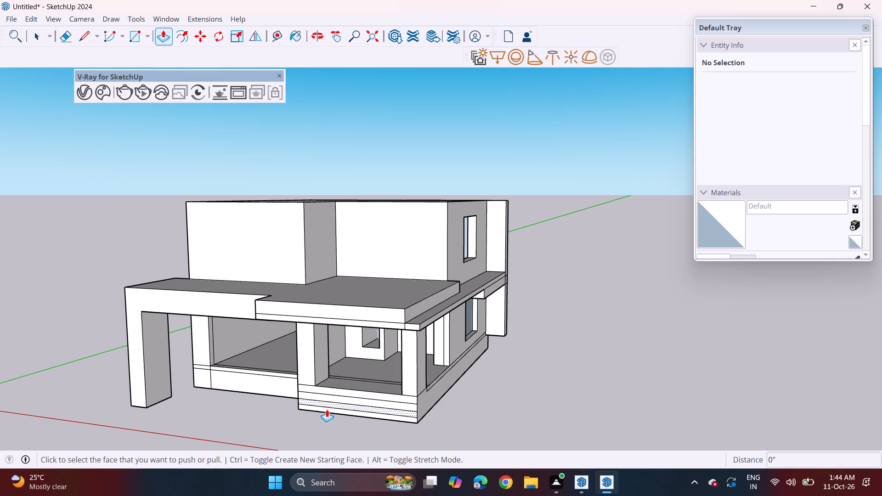
pyautogui.click(327, 409)
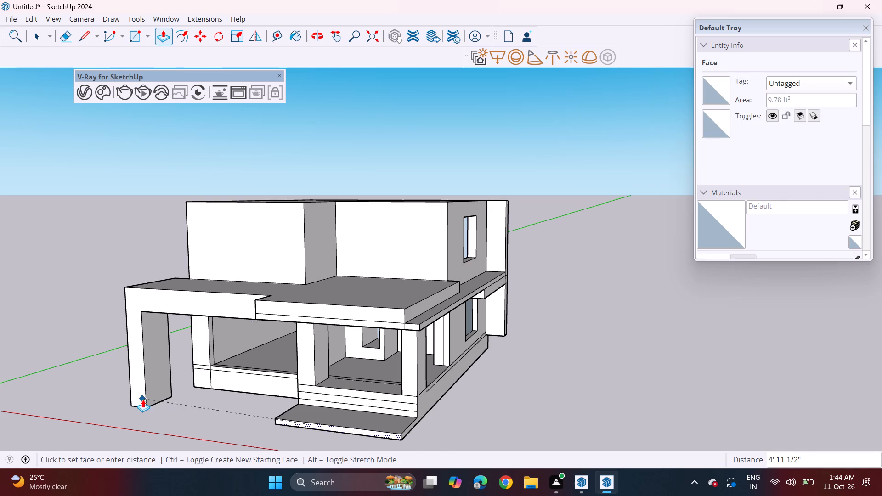
pyautogui.click(143, 400)
# Extrude the remaining three plinth strips forward by decreasing depths to form the upper steps, projecting the top strip 5 1/8".
pyautogui.scroll(3, 376, 411)
pyautogui.click(381, 412)
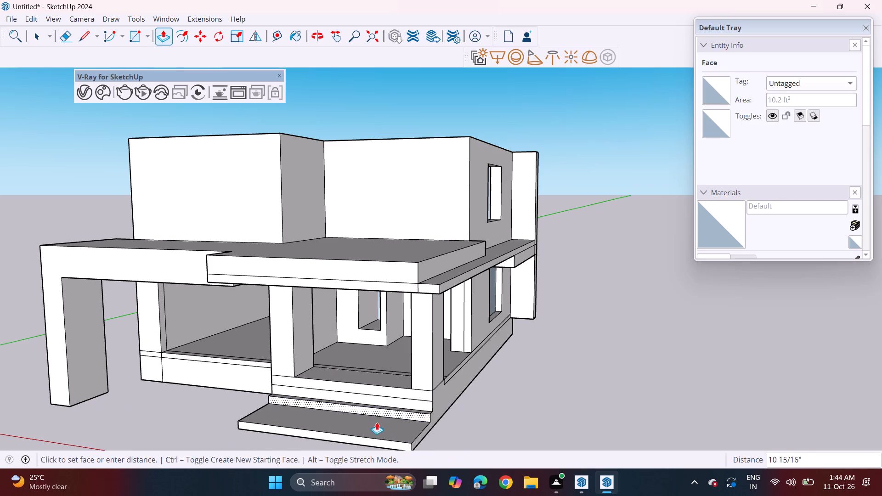
pyautogui.click(370, 429)
pyautogui.click(391, 405)
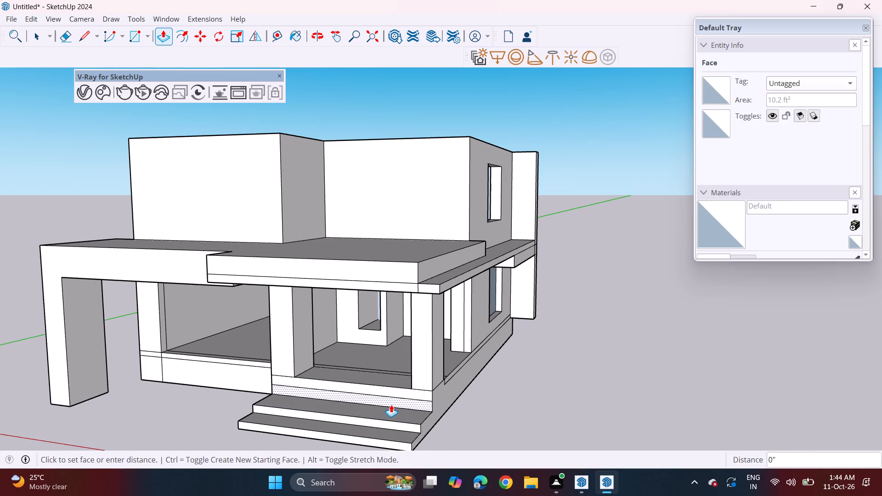
pyautogui.click(387, 411)
pyautogui.click(403, 392)
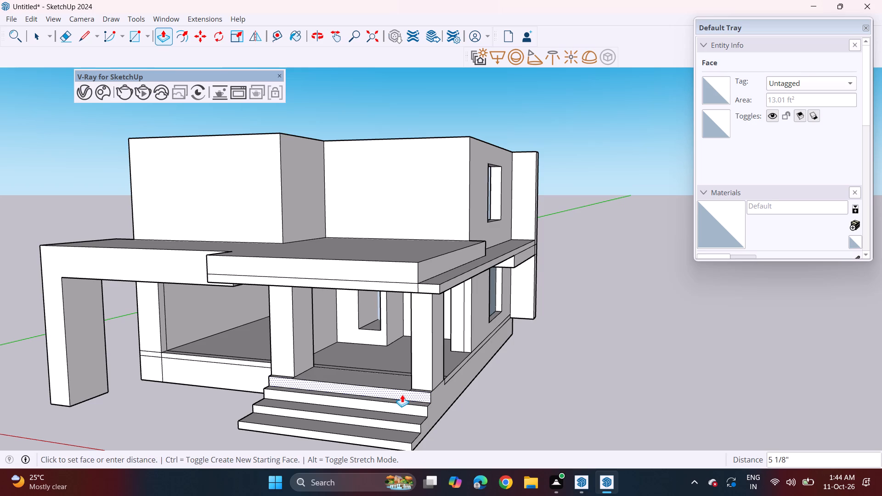
pyautogui.click(402, 395)
# Extend the second step from the top forward 5 3/16" and the second step from the bottom forward 7 1/2".
pyautogui.moveTo(406, 414); pyautogui.dragTo(303, 408, button='middle')
pyautogui.scroll(2, 319, 405)
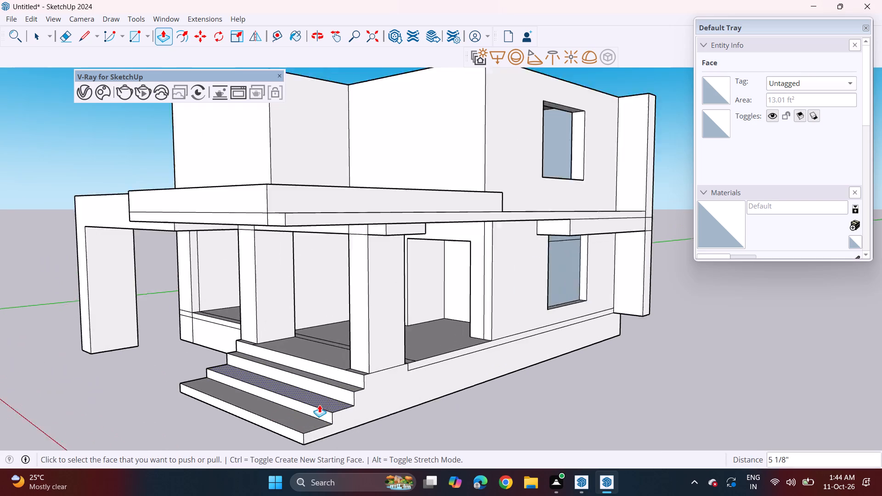
pyautogui.scroll(3, 319, 405)
pyautogui.click(335, 393)
pyautogui.click(328, 397)
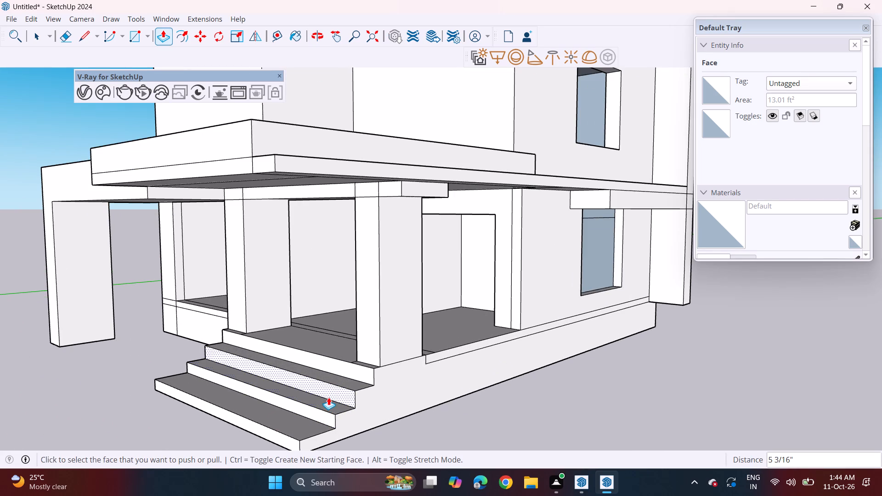
pyautogui.click(322, 416)
pyautogui.click(313, 424)
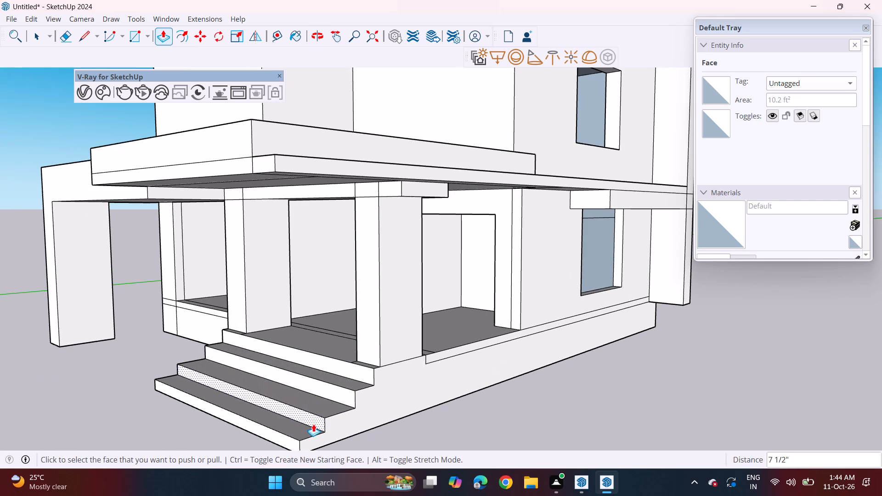
# Erase the leftover dividing lines on the underside of the porch canopy and the adjoining side slab.
pyautogui.moveTo(324, 402); pyautogui.dragTo(493, 371, button='middle')
pyautogui.scroll(-4, 488, 380)
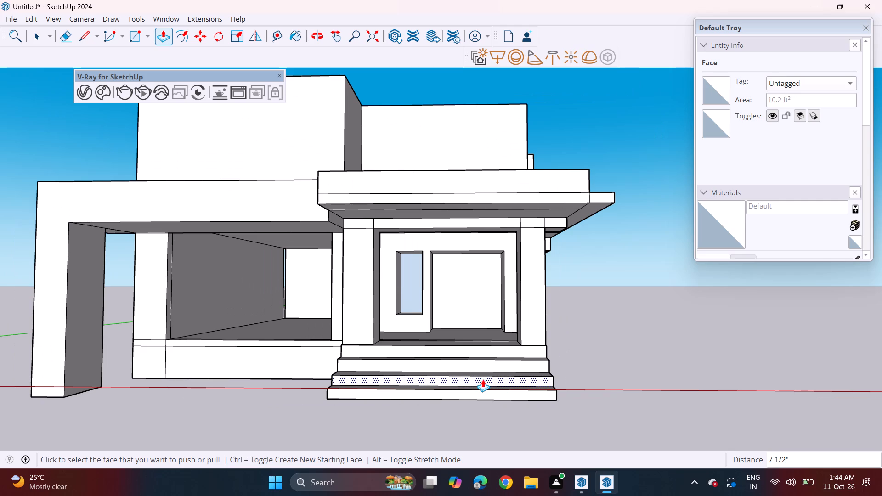
pyautogui.moveTo(502, 376); pyautogui.dragTo(499, 375, button='middle')
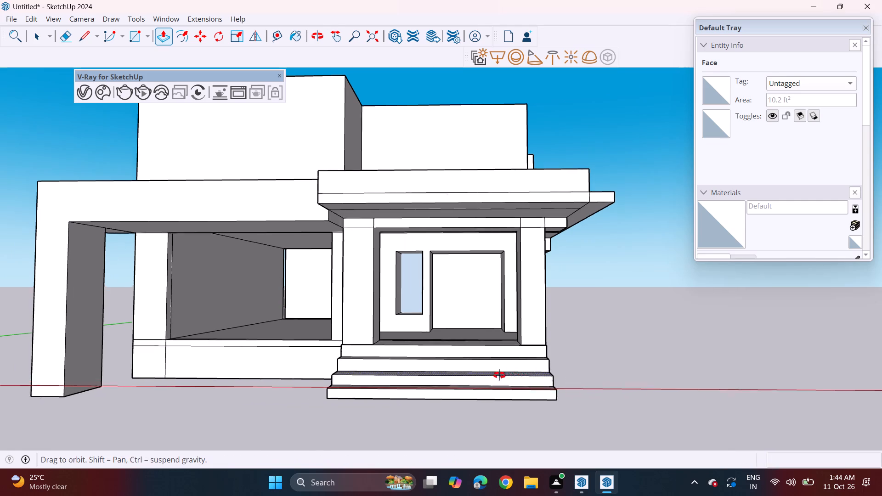
pyautogui.moveTo(499, 375); pyautogui.dragTo(410, 387, button='middle')
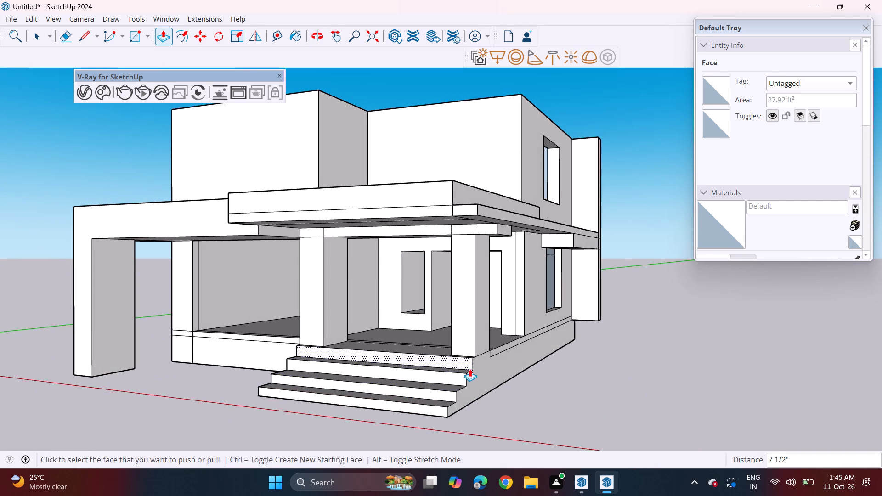
pyautogui.moveTo(463, 336); pyautogui.dragTo(467, 313, button='middle')
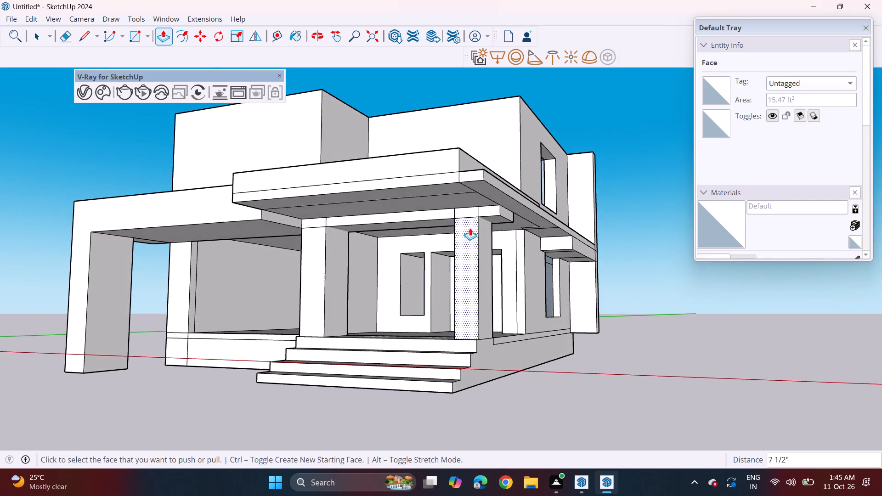
pyautogui.scroll(3, 468, 222)
pyautogui.click(64, 33)
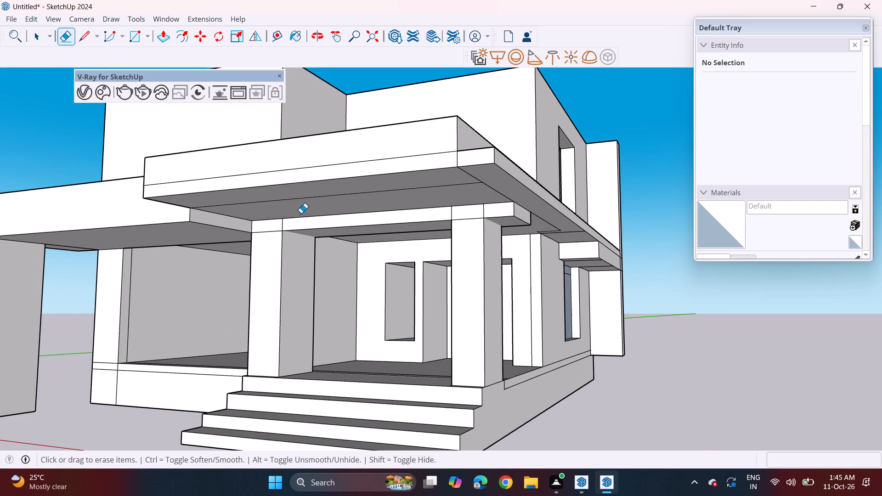
pyautogui.click(308, 201)
pyautogui.click(312, 199)
pyautogui.click(316, 198)
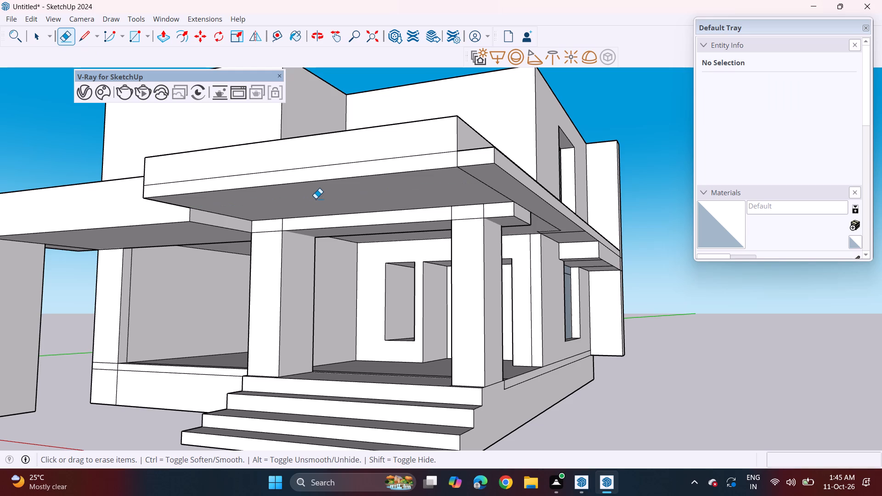
pyautogui.moveTo(486, 180); pyautogui.dragTo(476, 187)
pyautogui.click(542, 220)
pyautogui.click(551, 231)
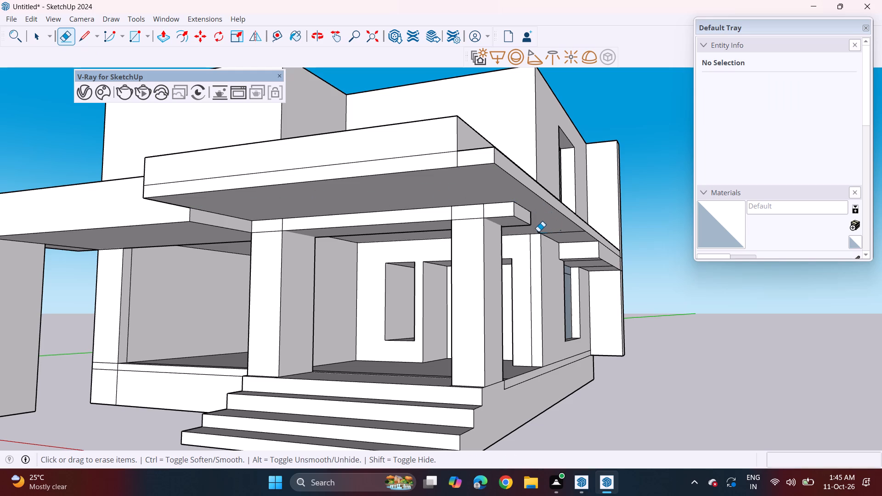
pyautogui.click(537, 231)
# Draw a rectangle about 13' wide on the projecting upper block's front wall, from the slab to just below the parapet top.
pyautogui.moveTo(240, 297); pyautogui.dragTo(271, 310, button='middle')
pyautogui.scroll(-4, 272, 304)
pyautogui.moveTo(264, 294); pyautogui.dragTo(273, 382, button='middle')
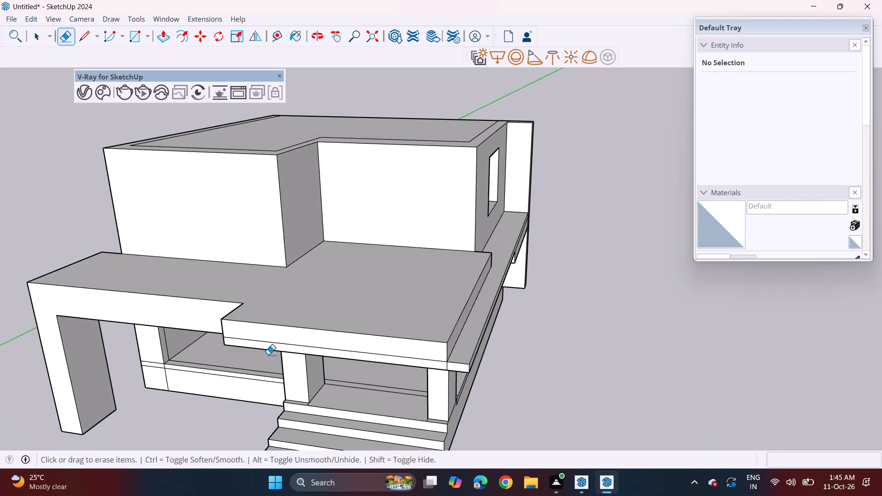
pyautogui.moveTo(314, 249); pyautogui.dragTo(318, 232, button='middle')
pyautogui.click(129, 36)
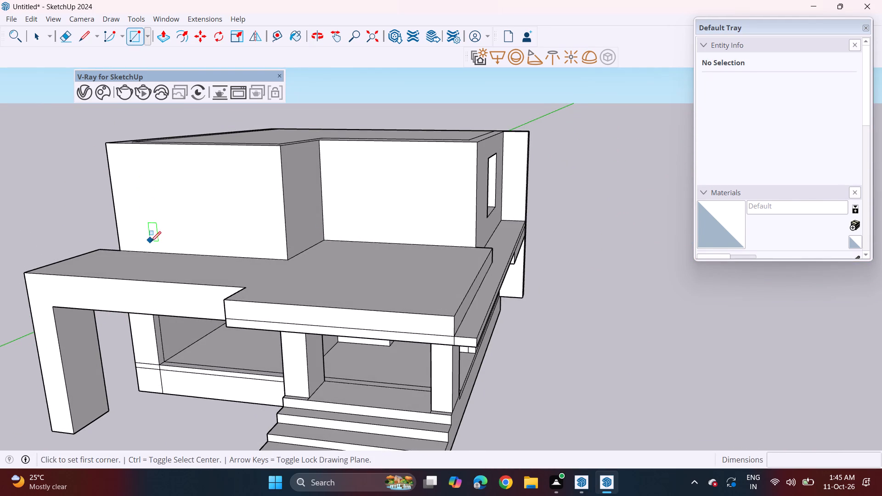
pyautogui.moveTo(154, 244); pyautogui.dragTo(252, 196, button='middle')
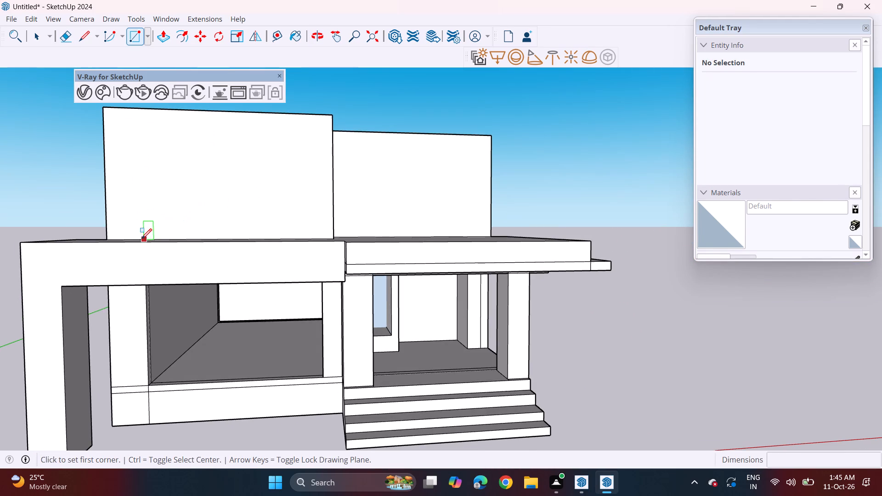
pyautogui.click(141, 239)
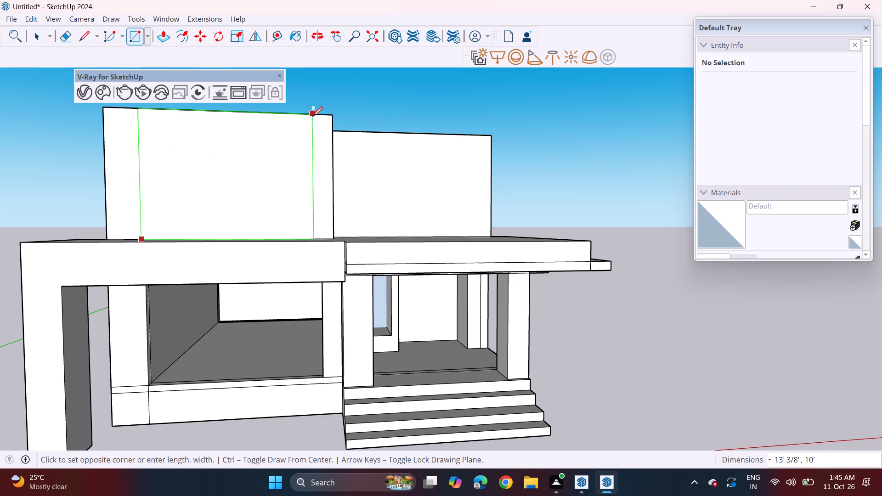
pyautogui.click(313, 120)
# Push the rectangle on the upper front wall inward about 3' 3 3/4" to form a recess.
pyautogui.moveTo(278, 192); pyautogui.dragTo(199, 277, button='middle')
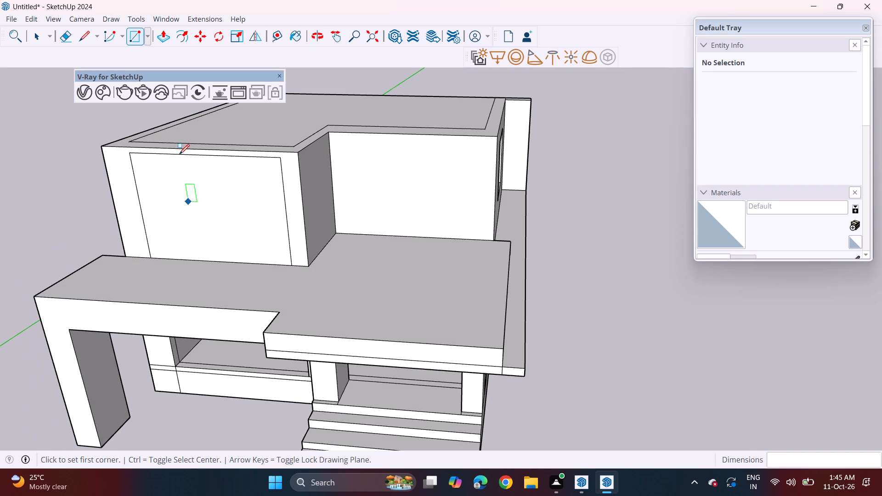
pyautogui.click(158, 38)
pyautogui.click(200, 220)
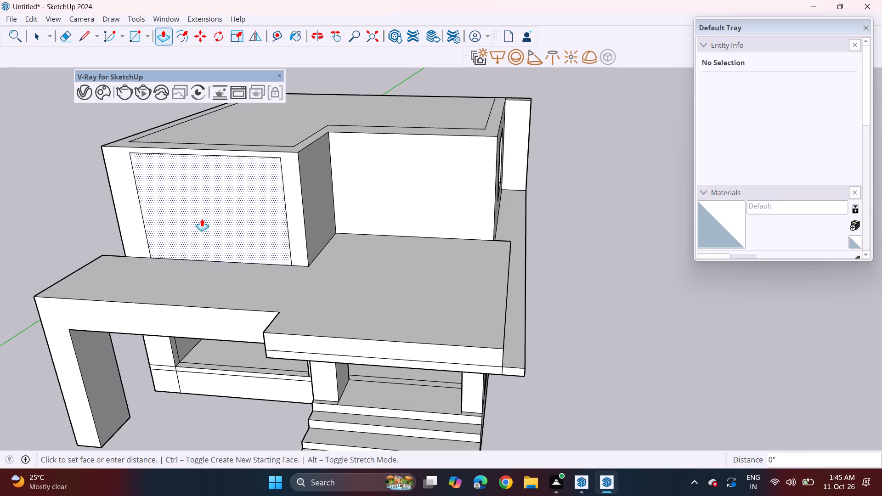
pyautogui.click(216, 206)
pyautogui.moveTo(201, 243); pyautogui.dragTo(277, 248, button='middle')
pyautogui.scroll(4, 260, 251)
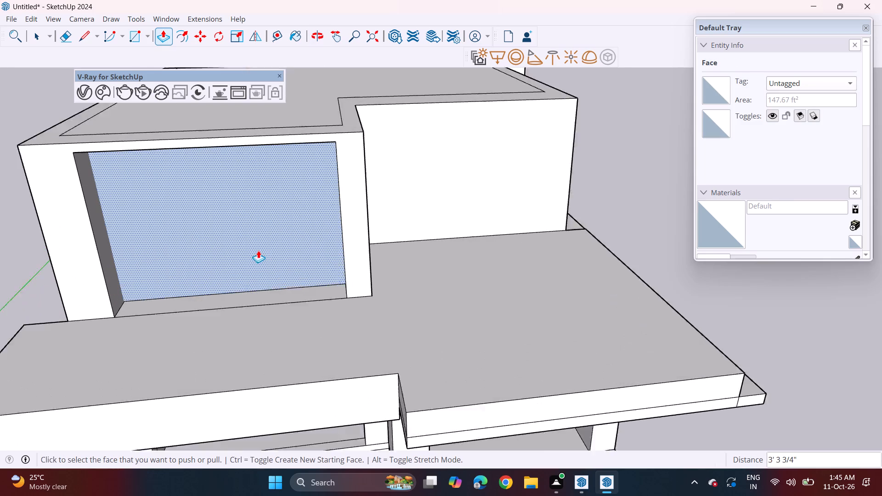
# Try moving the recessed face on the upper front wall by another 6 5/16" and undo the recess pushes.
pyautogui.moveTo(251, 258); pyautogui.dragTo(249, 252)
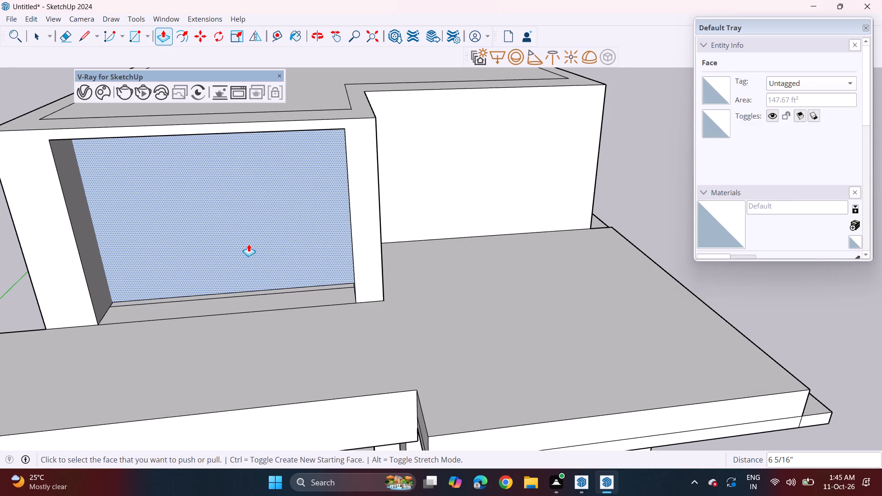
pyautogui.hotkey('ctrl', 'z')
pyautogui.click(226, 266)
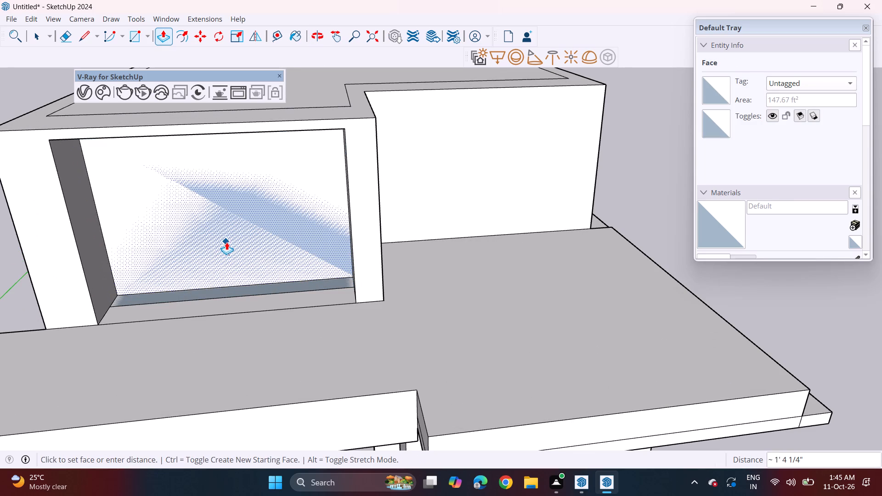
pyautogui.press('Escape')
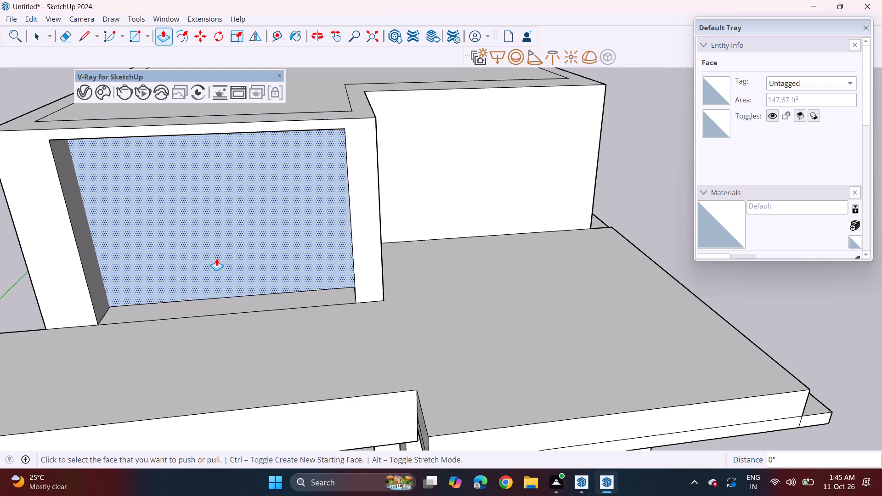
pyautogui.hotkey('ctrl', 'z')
# Push the rectangle on the projecting upper block inward about 1' 11 1/2" to cut an opening through the front wall.
pyautogui.click(211, 266)
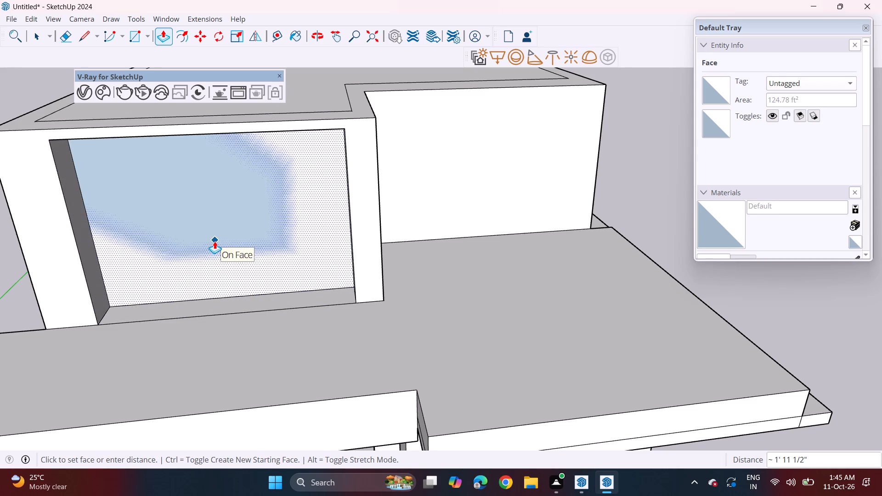
pyautogui.click(215, 241)
# Draw a rectangle about 11' 5/16" by 7' 11 3/4" on the set-back upper front wall, standing on the slab.
pyautogui.moveTo(243, 253); pyautogui.dragTo(222, 205, button='middle')
pyautogui.scroll(-3, 222, 202)
pyautogui.moveTo(298, 225); pyautogui.dragTo(280, 210, button='middle')
pyautogui.moveTo(355, 227); pyautogui.dragTo(320, 225, button='middle')
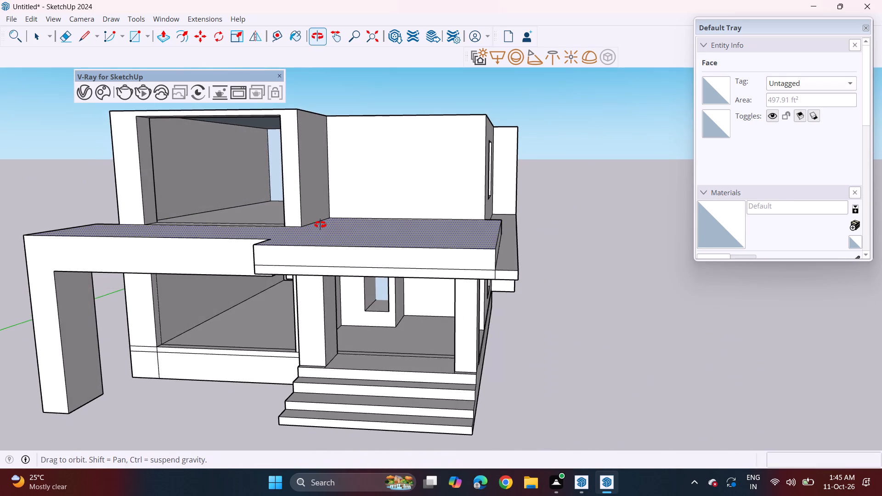
pyautogui.moveTo(320, 225); pyautogui.dragTo(335, 234, button='middle')
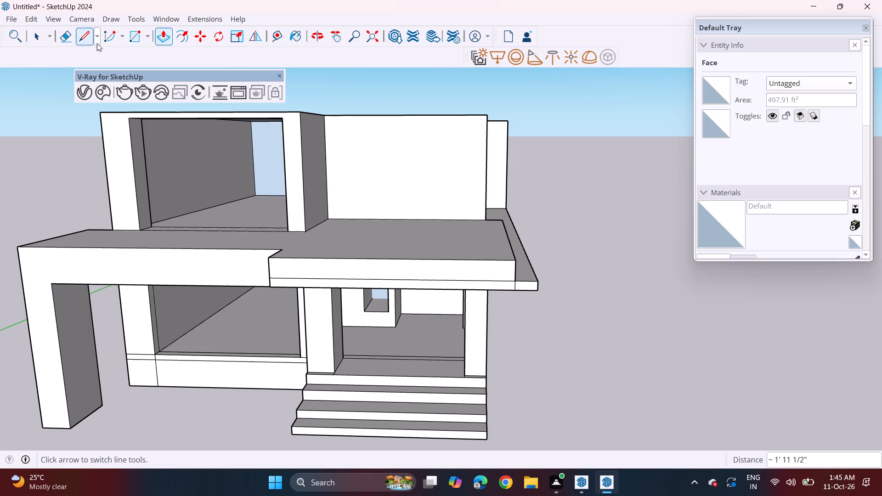
pyautogui.click(133, 36)
pyautogui.moveTo(296, 238); pyautogui.dragTo(271, 234, button='middle')
pyautogui.scroll(1, 348, 216)
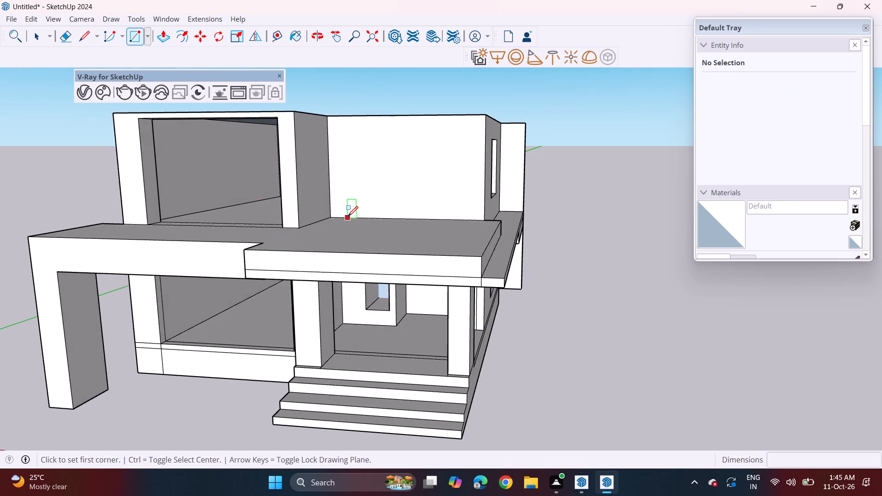
pyautogui.scroll(2, 348, 216)
pyautogui.click(344, 217)
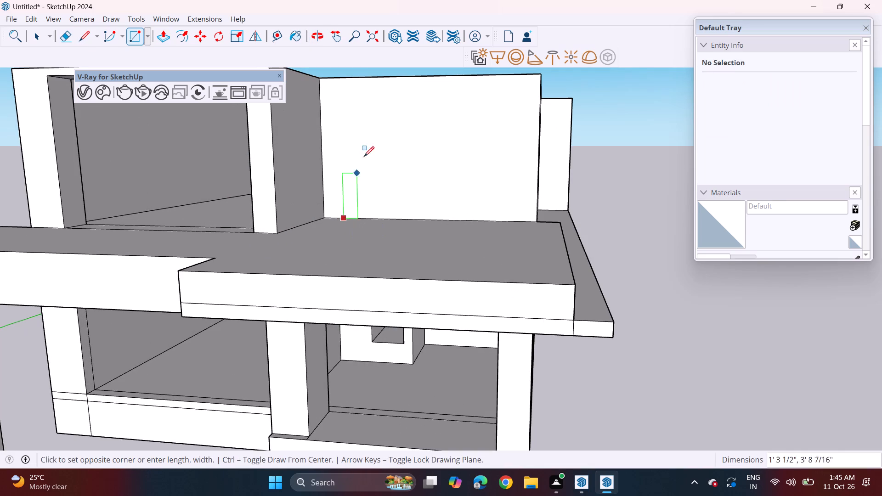
pyautogui.moveTo(488, 112); pyautogui.dragTo(484, 115, button='middle')
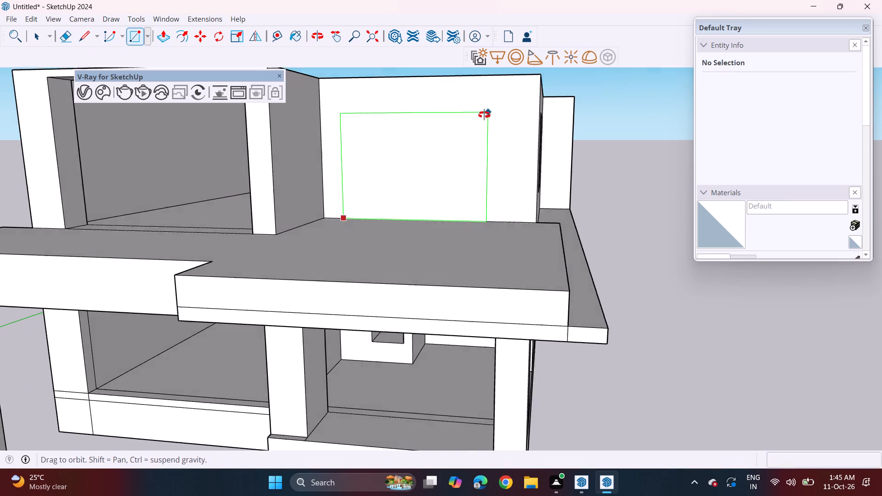
pyautogui.moveTo(484, 115); pyautogui.dragTo(461, 142, button='middle')
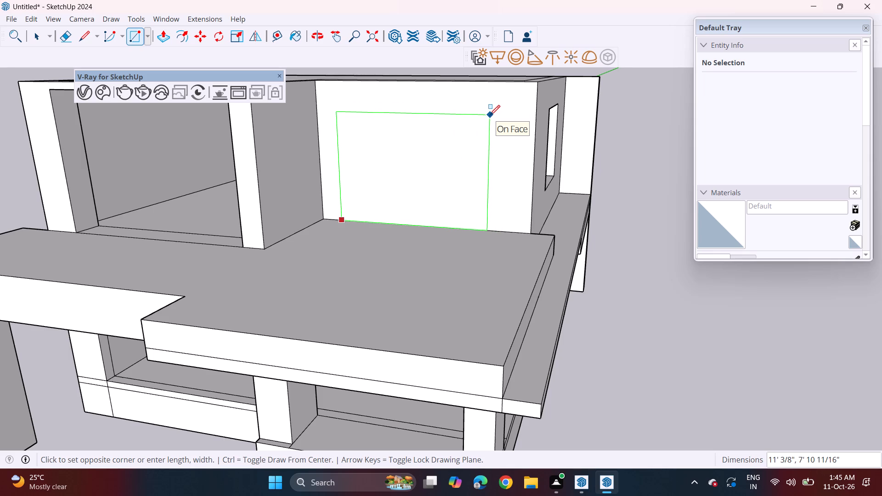
pyautogui.click(490, 113)
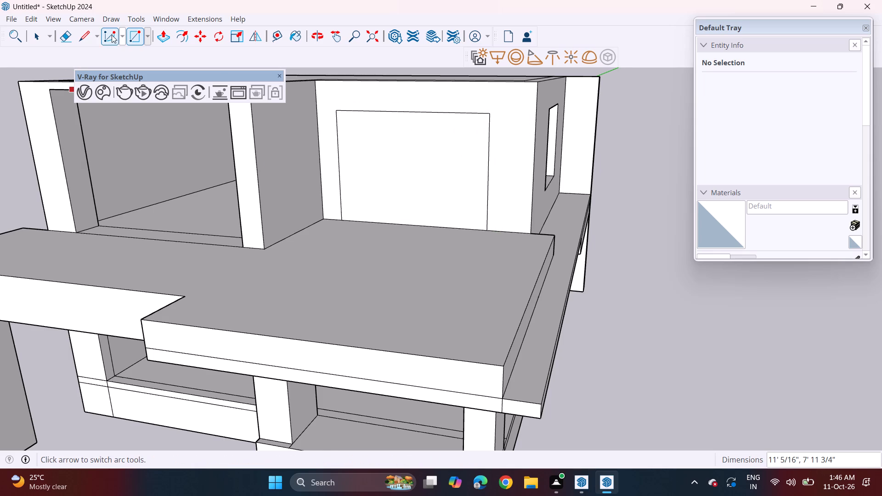
# Push the new rectangle on the set-back upper wall inward to cut an opening through to the interior.
pyautogui.click(158, 37)
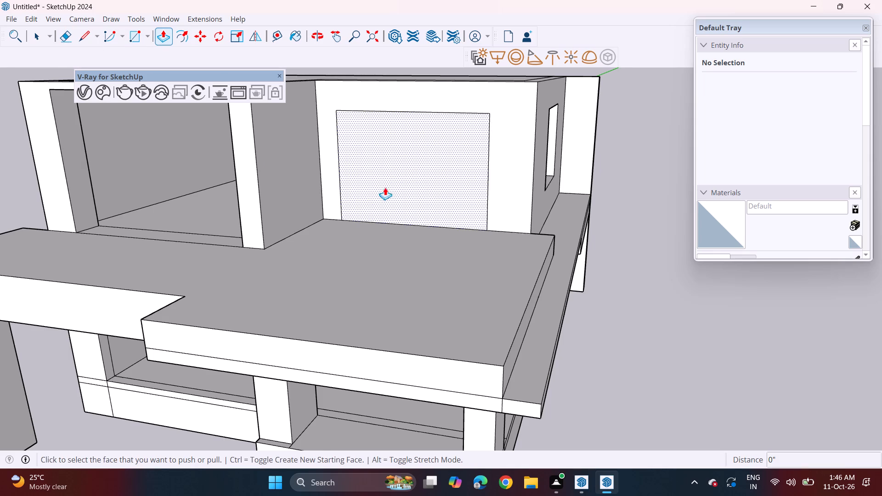
pyautogui.click(385, 189)
pyautogui.click(397, 172)
# Extrude the upper floor's back wall face into the room about 6 3/8", keeping the original as a separate starting face.
pyautogui.moveTo(398, 192); pyautogui.dragTo(401, 192, button='middle')
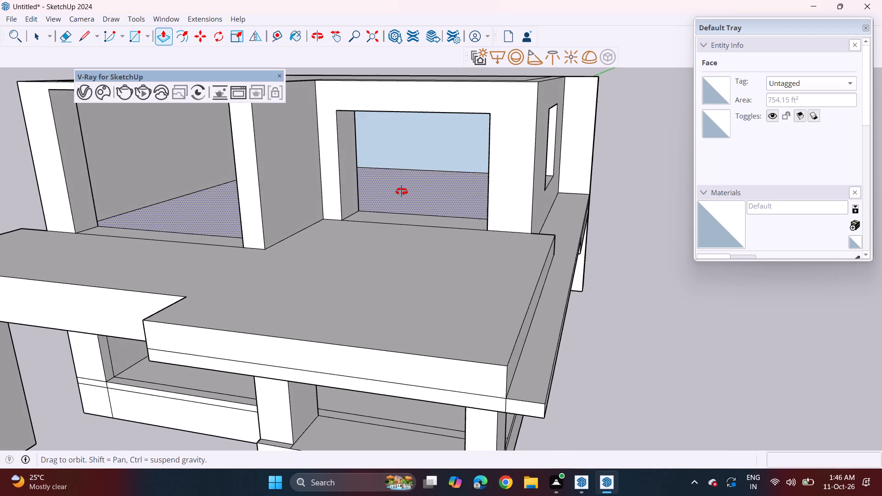
pyautogui.moveTo(401, 192); pyautogui.dragTo(419, 179, button='middle')
pyautogui.scroll(-6, 419, 185)
pyautogui.moveTo(412, 213); pyautogui.dragTo(404, 257, button='middle')
pyautogui.moveTo(453, 213); pyautogui.dragTo(431, 169, button='middle')
pyautogui.scroll(4, 433, 169)
pyautogui.click(433, 162)
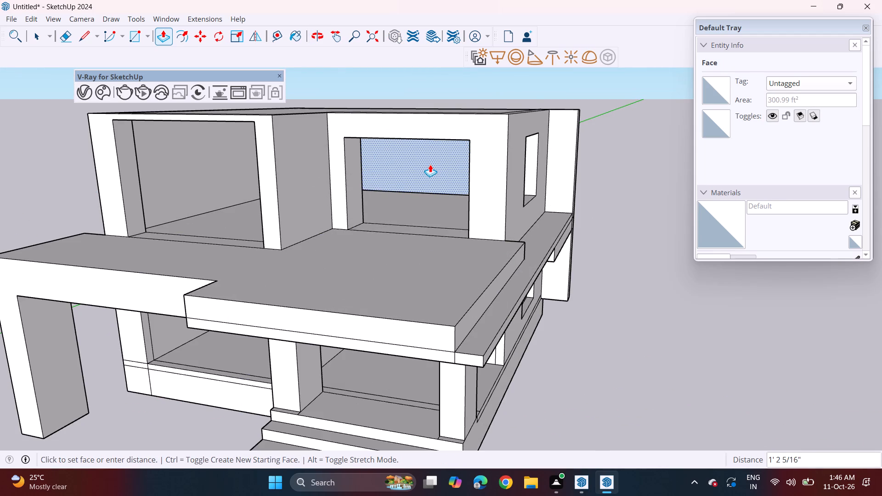
pyautogui.click(441, 186)
# Extrude the upper room's ceiling face downward about 3 9/16", keeping the original as a separate starting face.
pyautogui.moveTo(418, 214); pyautogui.dragTo(497, 196, button='middle')
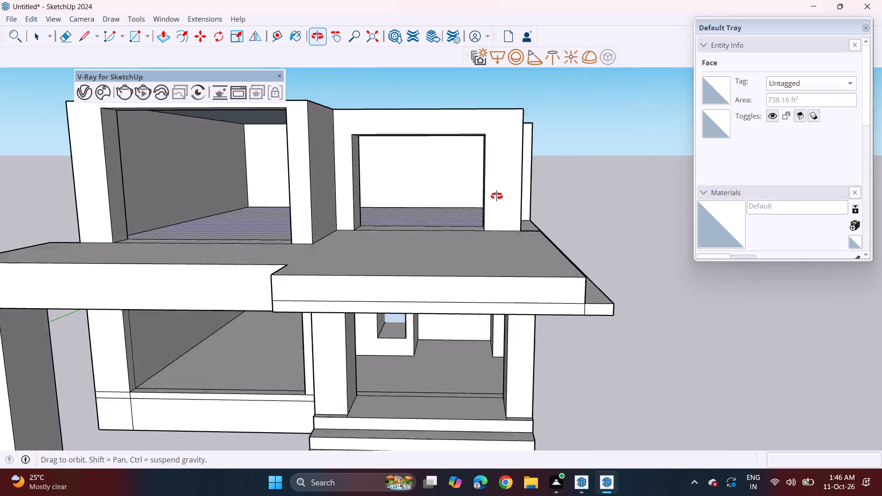
pyautogui.moveTo(497, 196); pyautogui.dragTo(532, 182, button='middle')
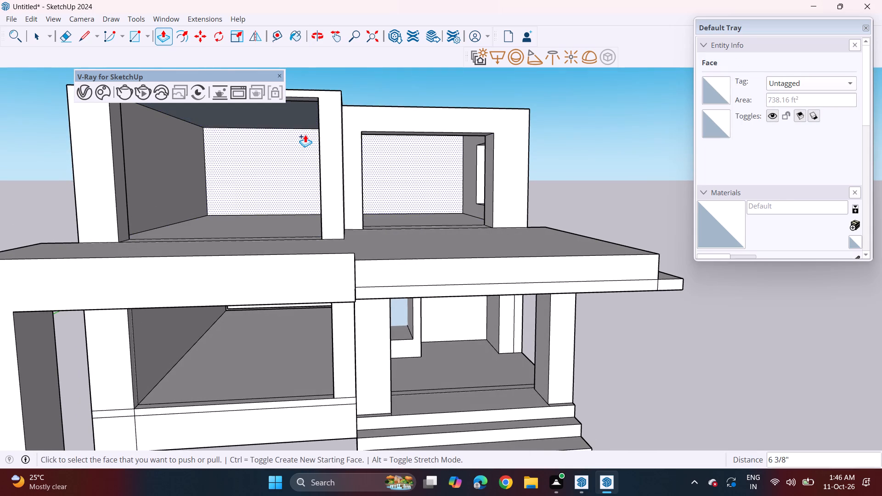
pyautogui.keyDown('shift'); pyautogui.moveTo(311, 138); pyautogui.dragTo(367, 171, button='middle'); pyautogui.keyUp('shift')
pyautogui.moveTo(349, 169); pyautogui.dragTo(326, 208, button='middle')
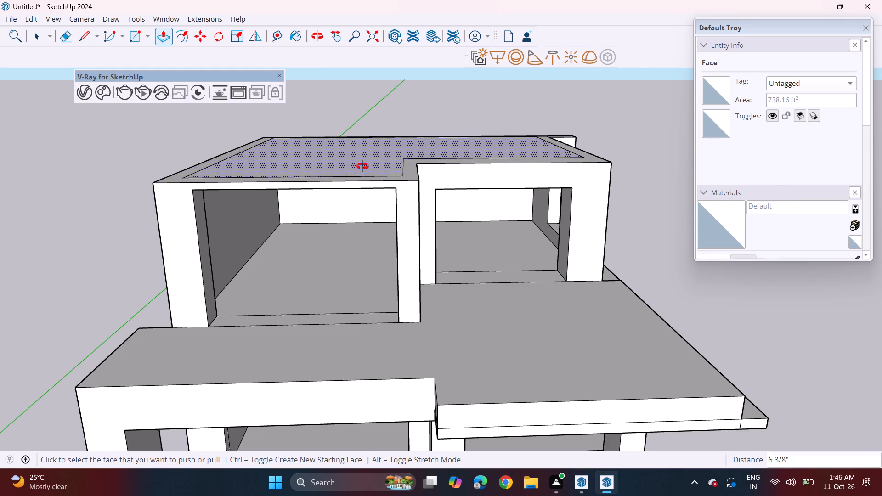
pyautogui.moveTo(362, 166); pyautogui.dragTo(338, 108, button='middle')
pyautogui.click(342, 148)
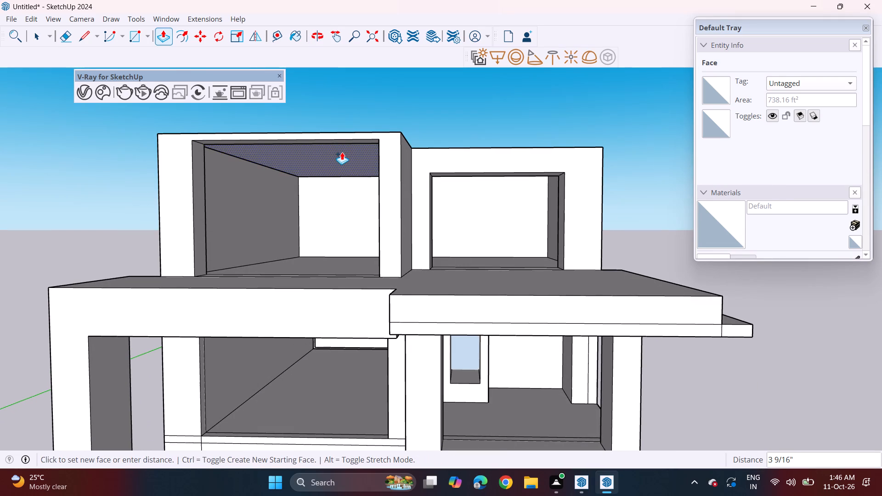
pyautogui.click(342, 152)
pyautogui.moveTo(370, 156); pyautogui.dragTo(418, 156, button='middle')
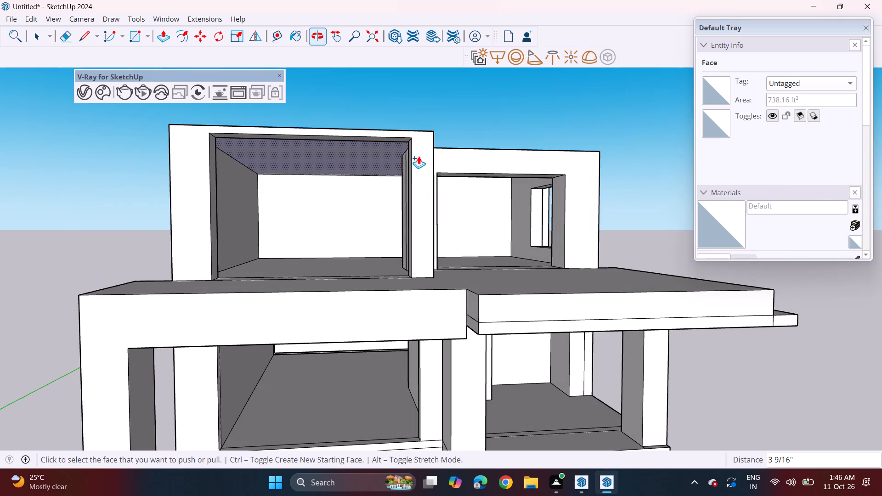
pyautogui.press('space')
# Draw a line about 19' 10 5/16" long on the roof, from the inset outline's inner corner straight to its rear edge.
pyautogui.moveTo(354, 155); pyautogui.dragTo(304, 222, button='middle')
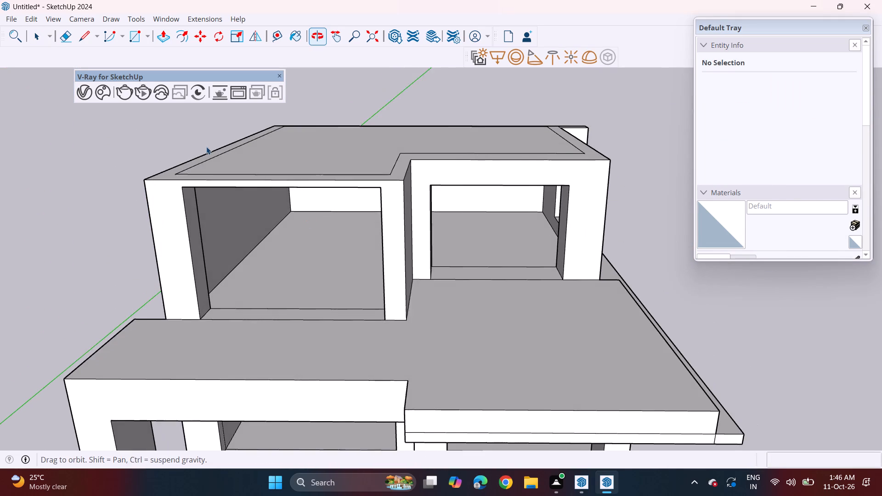
pyautogui.click(161, 35)
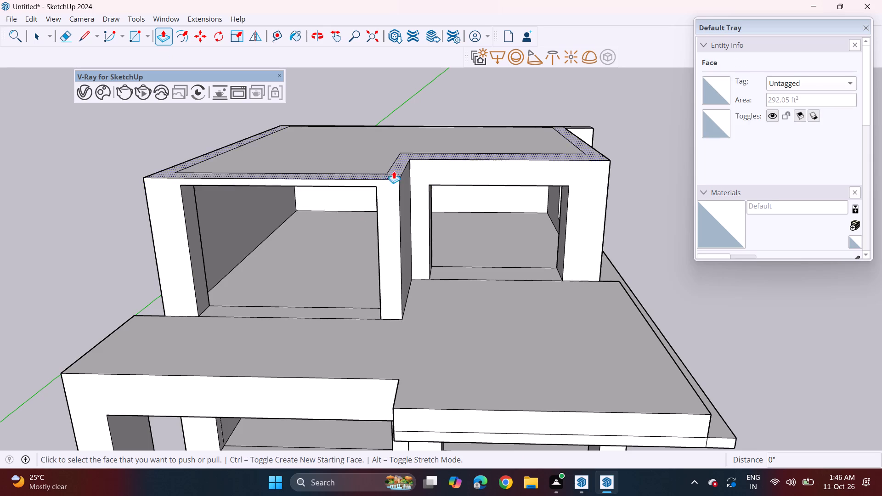
pyautogui.moveTo(389, 190); pyautogui.dragTo(366, 252, button='middle')
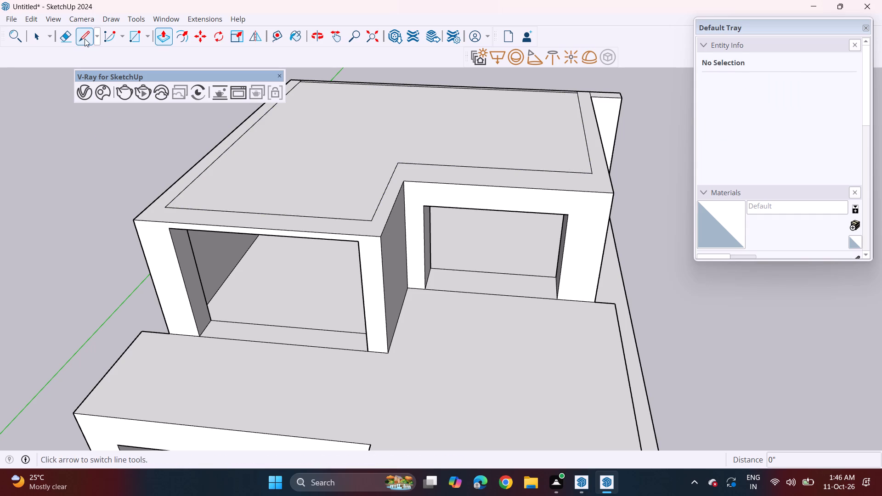
pyautogui.moveTo(85, 39); pyautogui.dragTo(88, 43)
pyautogui.click(396, 163)
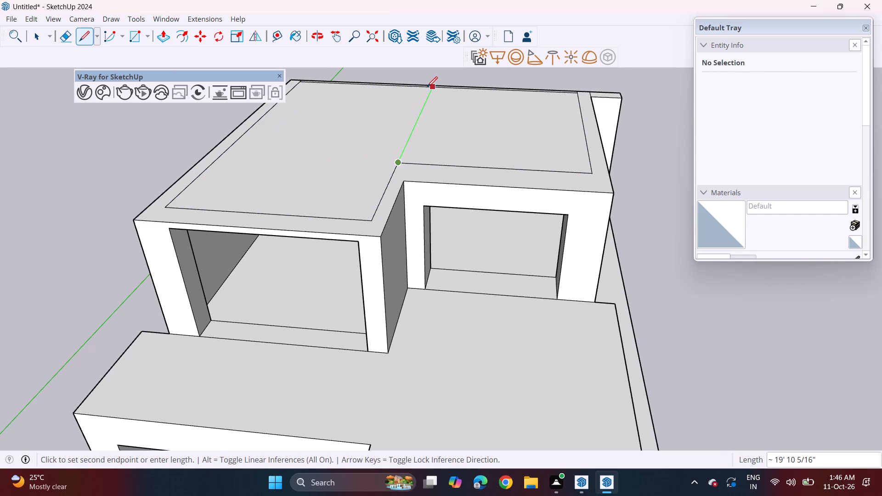
pyautogui.click(430, 87)
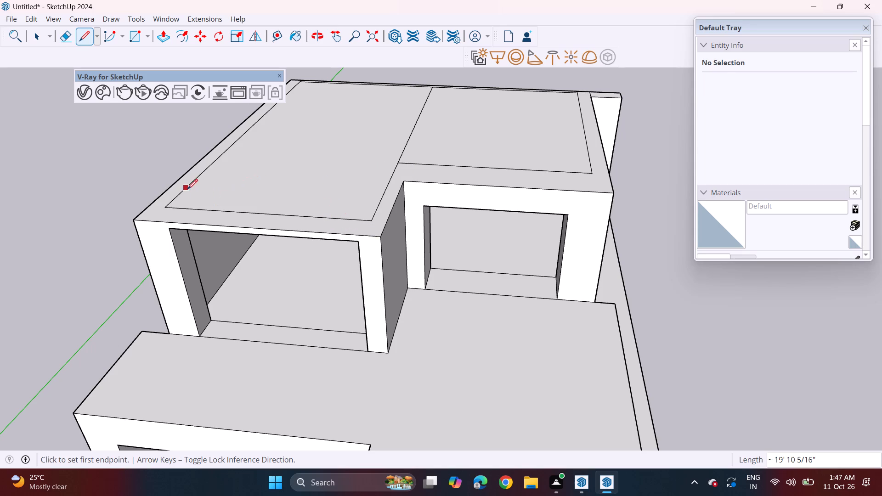
# Draw a line about 14' 9 3/16" long across the projecting part of the roof, between the inset outline's side edges.
pyautogui.click(386, 188)
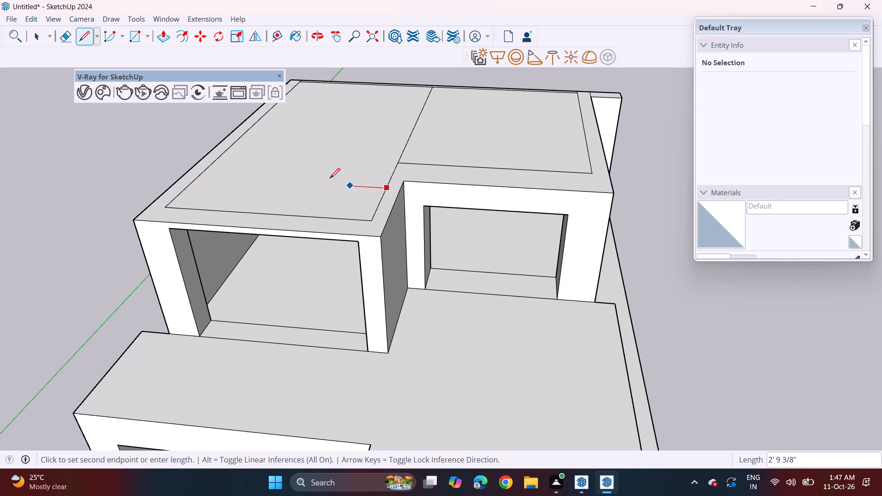
pyautogui.click(196, 181)
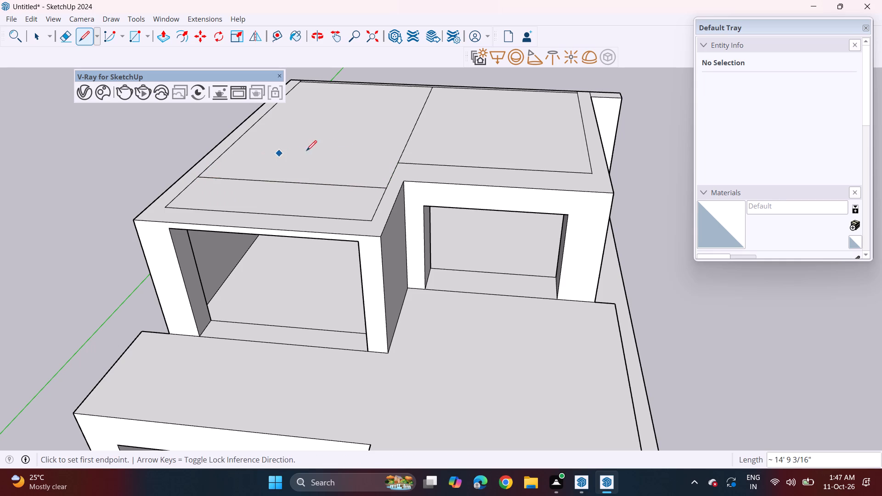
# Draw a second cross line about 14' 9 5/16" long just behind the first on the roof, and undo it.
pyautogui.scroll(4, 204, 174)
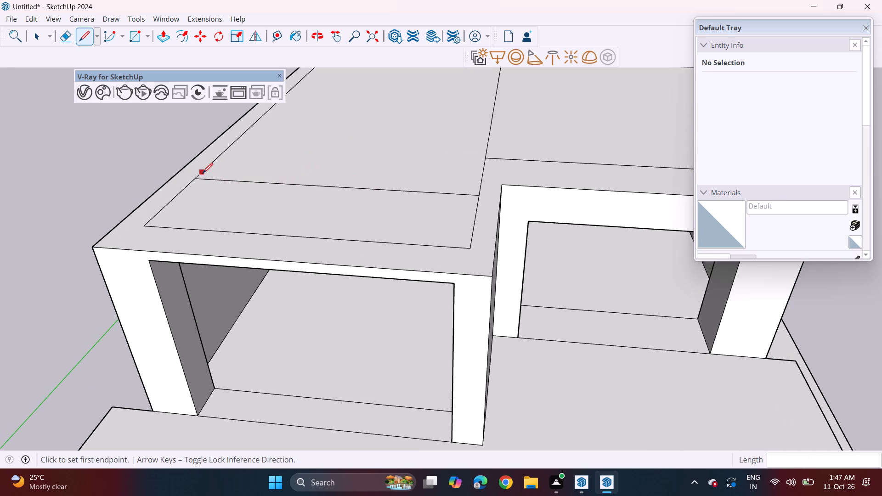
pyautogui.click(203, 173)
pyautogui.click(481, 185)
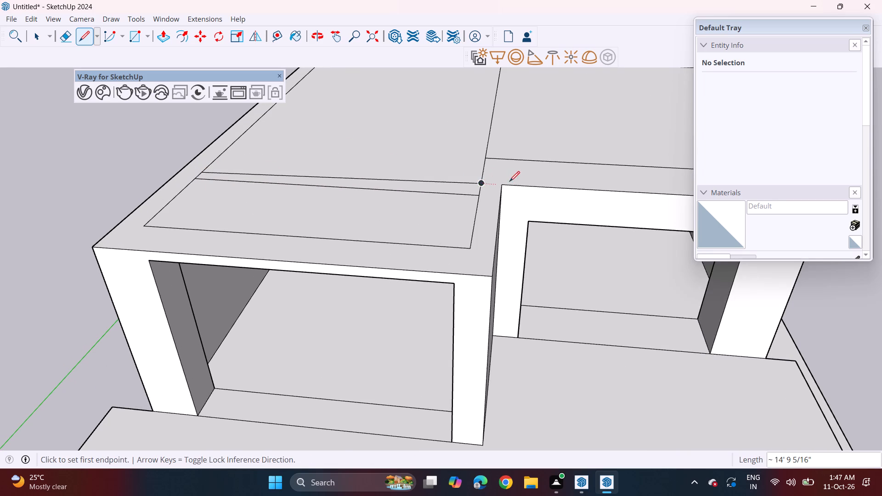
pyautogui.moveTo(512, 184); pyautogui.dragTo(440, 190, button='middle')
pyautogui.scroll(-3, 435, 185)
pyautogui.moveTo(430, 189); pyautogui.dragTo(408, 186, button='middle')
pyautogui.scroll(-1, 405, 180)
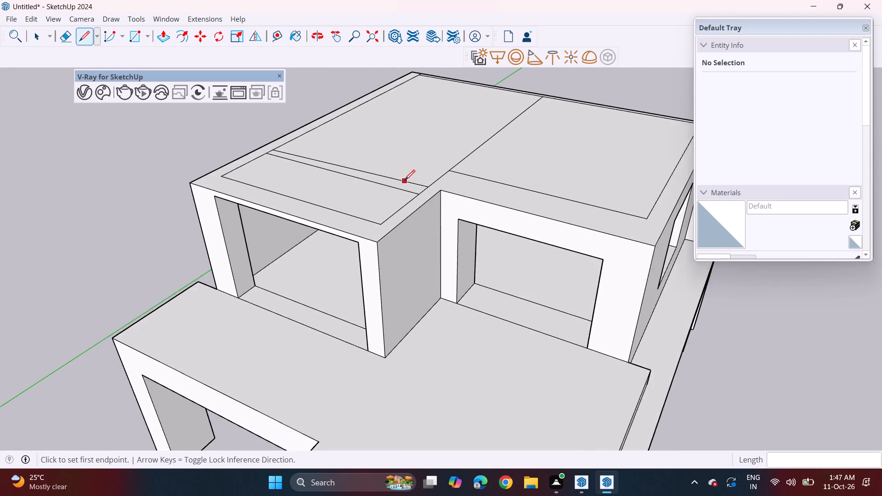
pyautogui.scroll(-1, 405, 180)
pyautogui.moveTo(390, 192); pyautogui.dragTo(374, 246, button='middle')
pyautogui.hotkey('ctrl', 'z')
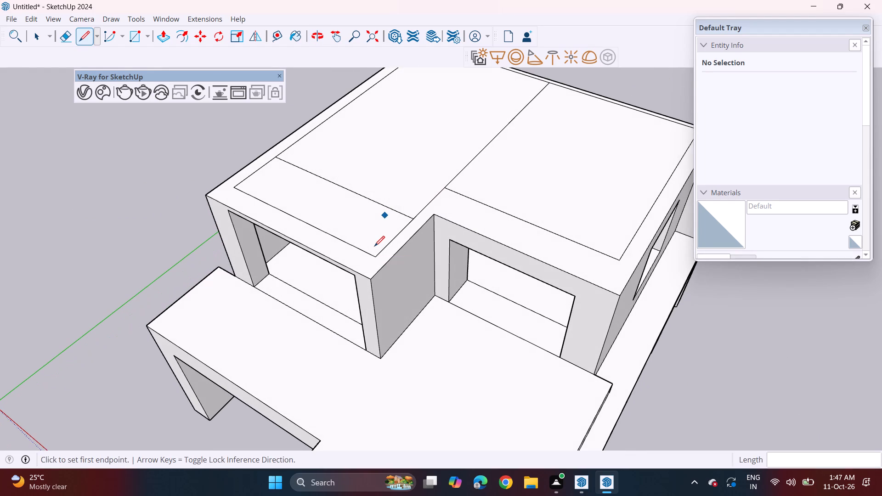
# Draw a second cross line just behind and parallel to the first, spanning between the roof inset outline's side edges.
pyautogui.click(285, 153)
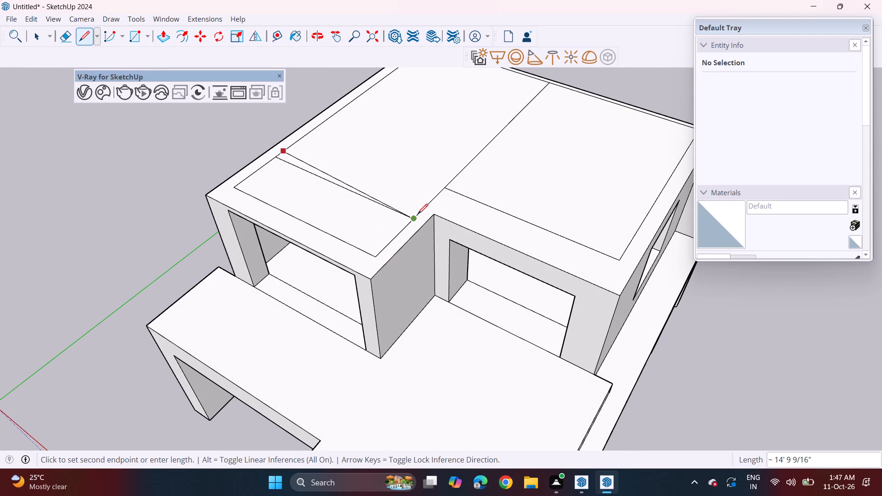
pyautogui.scroll(10, 420, 210)
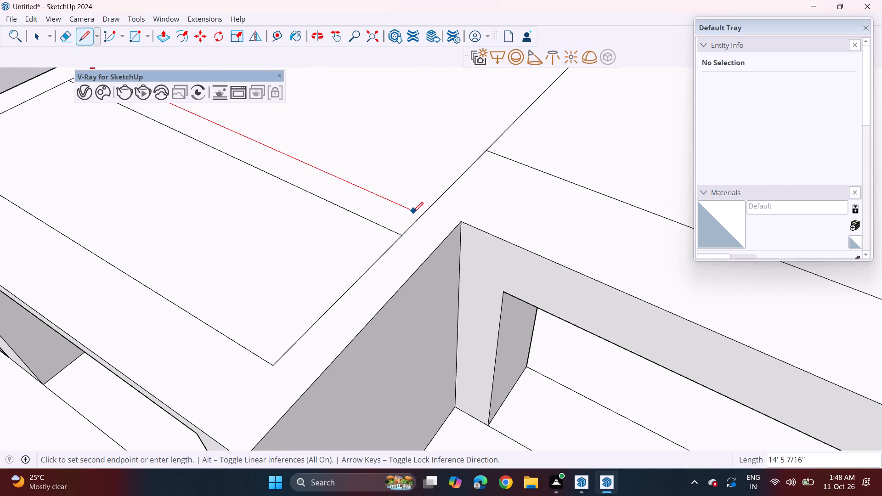
pyautogui.click(420, 218)
# Draw a line from the front roof cross line rearward beside the projection's inner side edge, joined to the dividing line by a 9 1/2" connector.
pyautogui.scroll(-6, 367, 237)
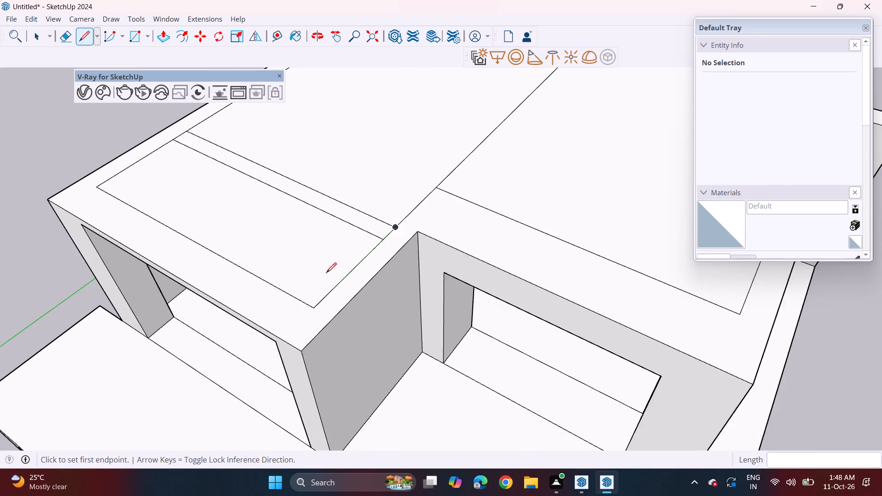
pyautogui.moveTo(314, 272); pyautogui.dragTo(373, 232, button='middle')
pyautogui.scroll(-4, 374, 232)
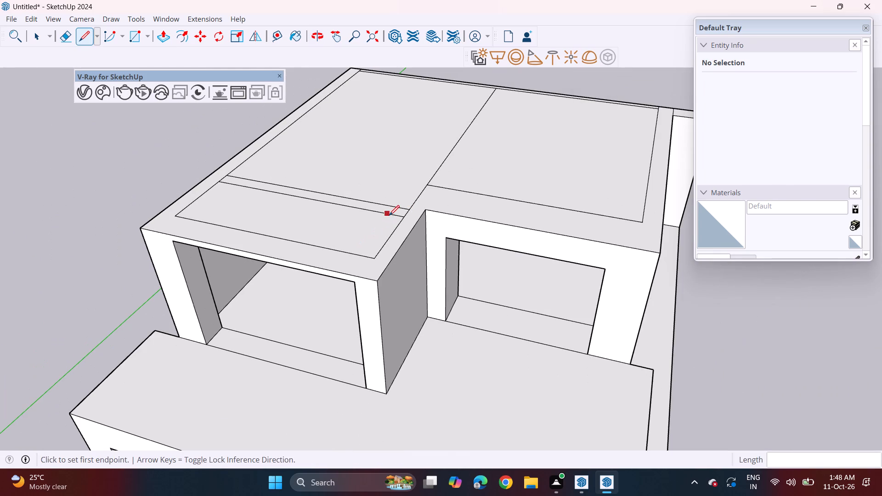
pyautogui.click(393, 215)
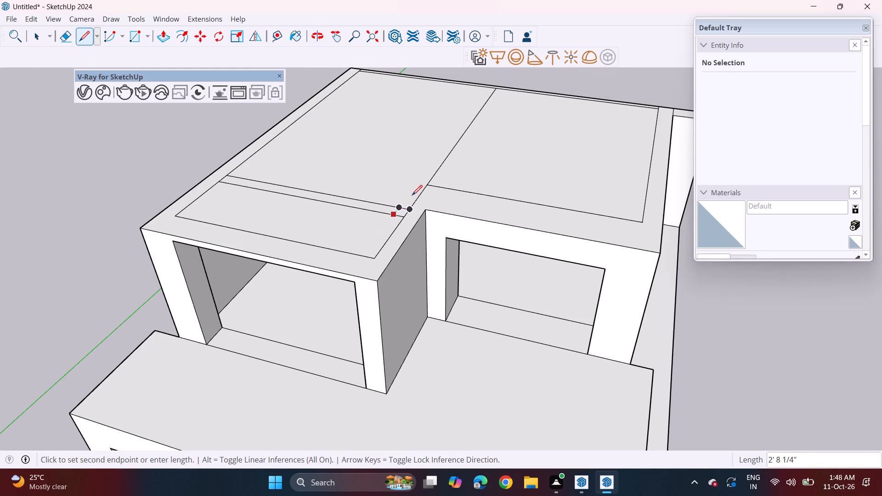
pyautogui.click(415, 184)
pyautogui.click(430, 189)
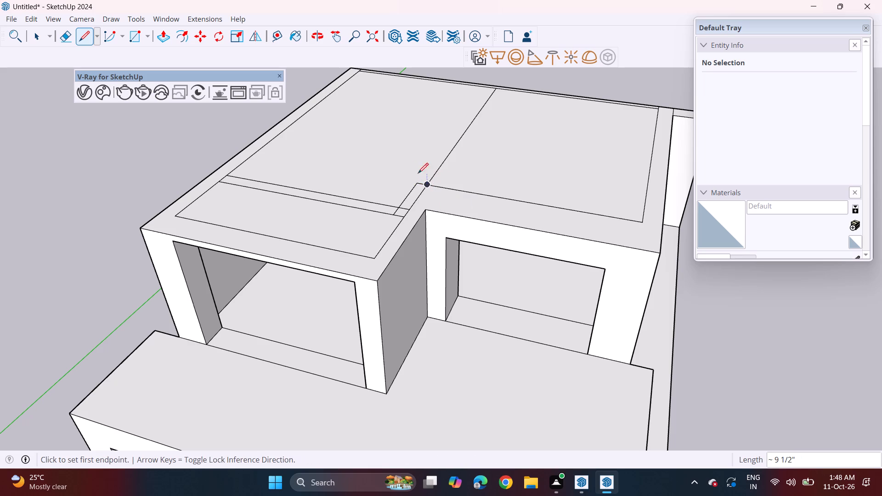
# Draw a line about 24' 4 15/16" long from the front cross line to the roof's rear edge, just inside the outer side edge.
pyautogui.click(229, 186)
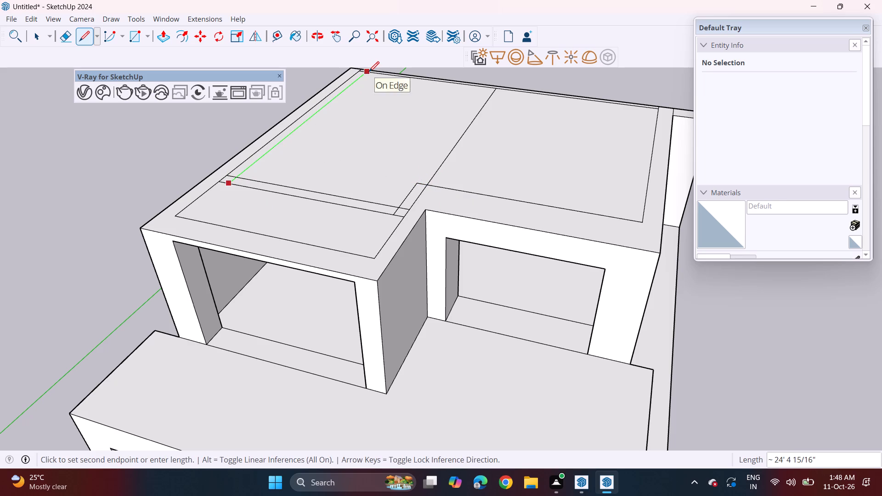
pyautogui.click(369, 72)
# Erase the leftover line stubs between the two cross lines and the side edge at the inner corner of the roof outline.
pyautogui.moveTo(354, 187); pyautogui.dragTo(356, 154, button='middle')
pyautogui.scroll(4, 367, 172)
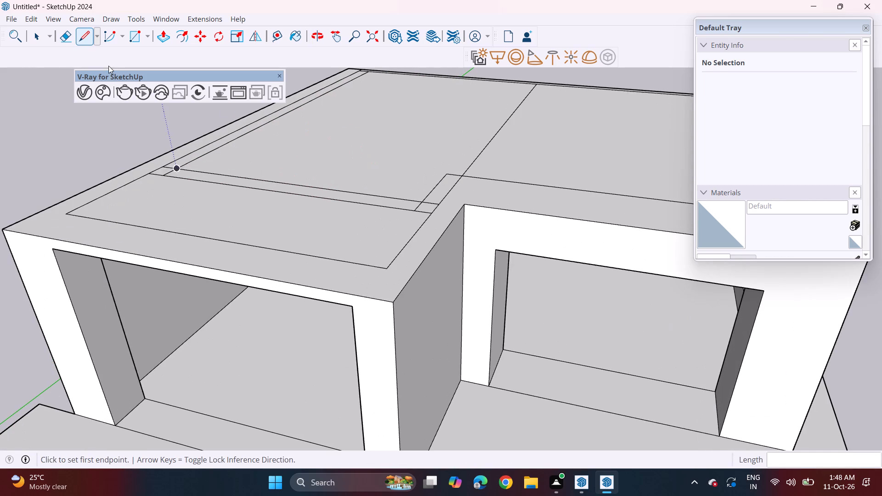
pyautogui.click(63, 32)
pyautogui.scroll(4, 403, 194)
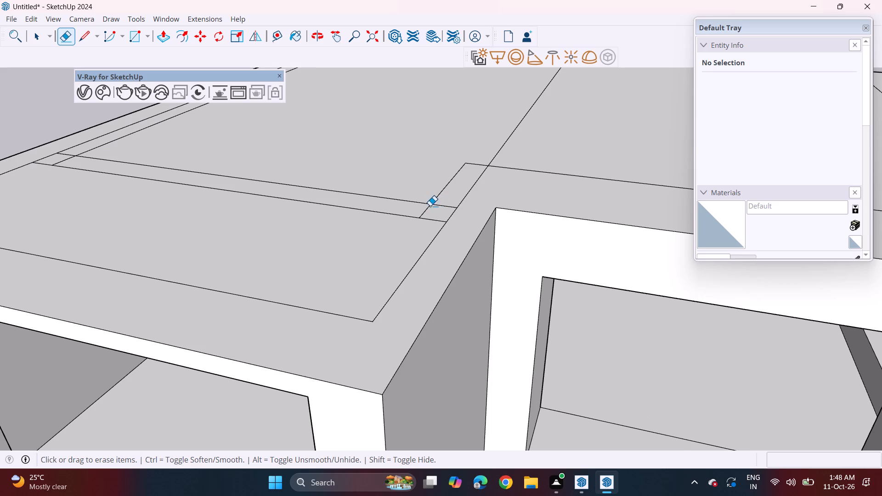
pyautogui.click(424, 211)
pyautogui.click(444, 204)
pyautogui.click(447, 208)
# Continue the inner outline rearward and across the dividing line, about 5' 10 7/16" beyond it, and about 13' 4 7/16" back to the rear edge.
pyautogui.scroll(-7, 439, 200)
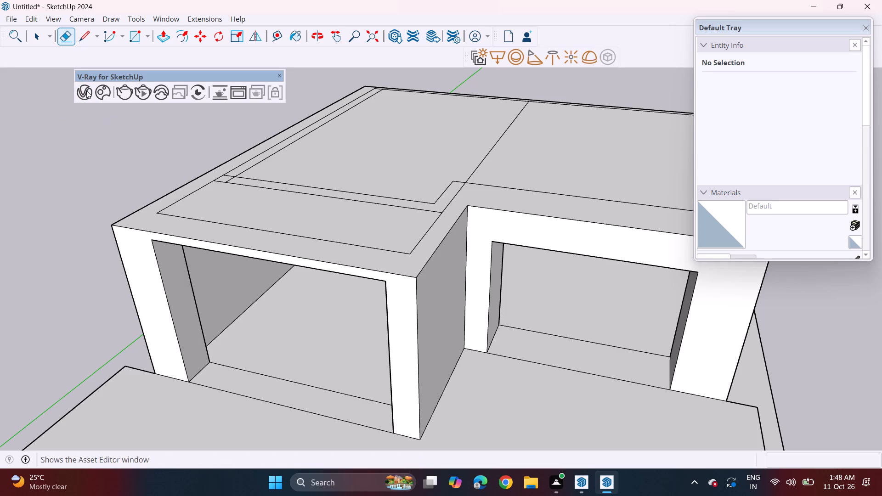
pyautogui.click(82, 39)
pyautogui.moveTo(452, 177); pyautogui.dragTo(458, 174)
pyautogui.click(481, 148)
pyautogui.click(490, 148)
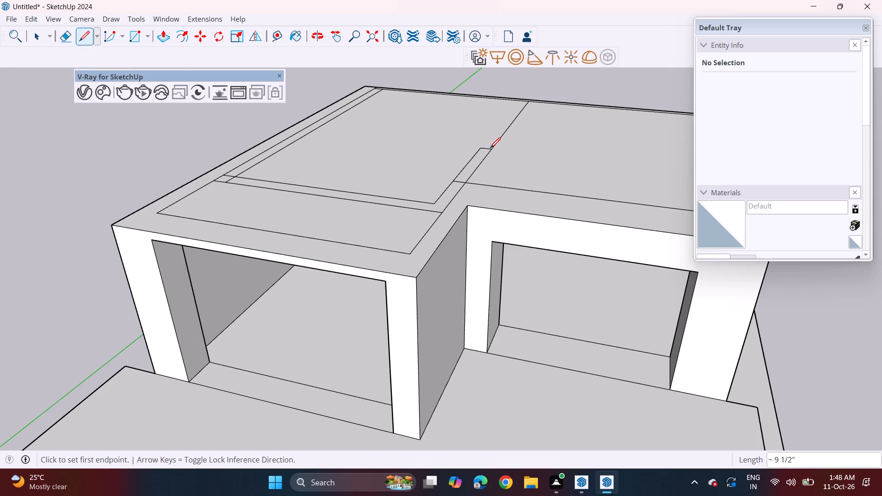
pyautogui.click(492, 152)
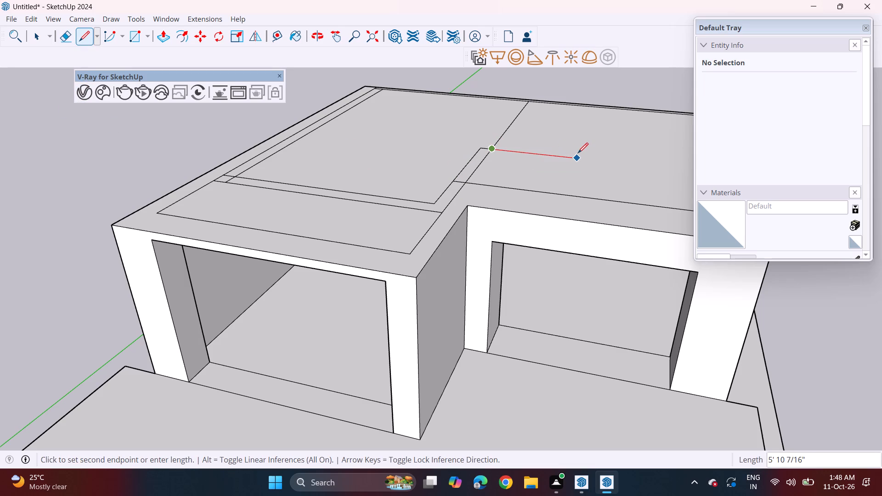
pyautogui.click(578, 153)
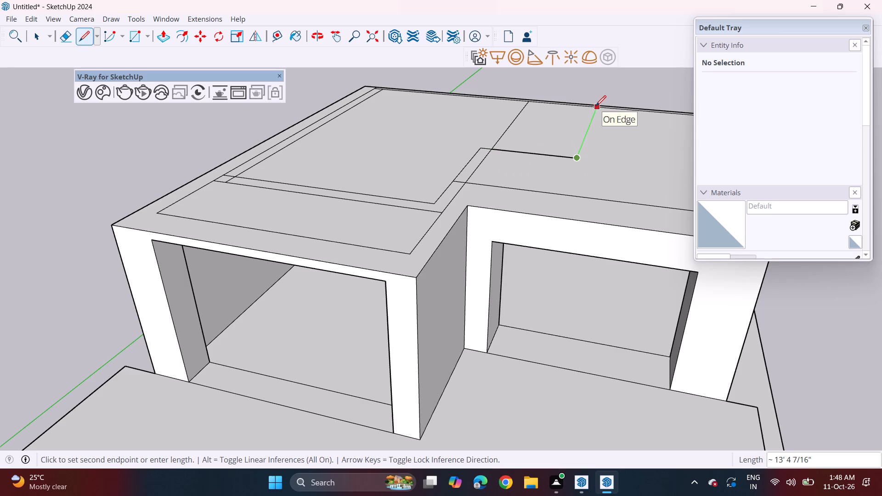
pyautogui.click(596, 106)
# Draw a second, parallel outline around the new L-shaped lines, starting 6" along the rear edge and ending at the roof's dividing line.
pyautogui.click(603, 107)
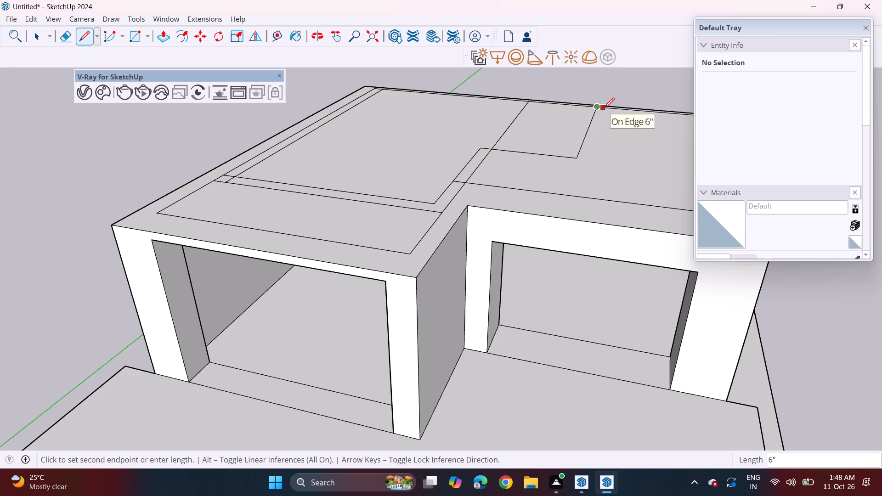
pyautogui.click(604, 108)
pyautogui.click(582, 165)
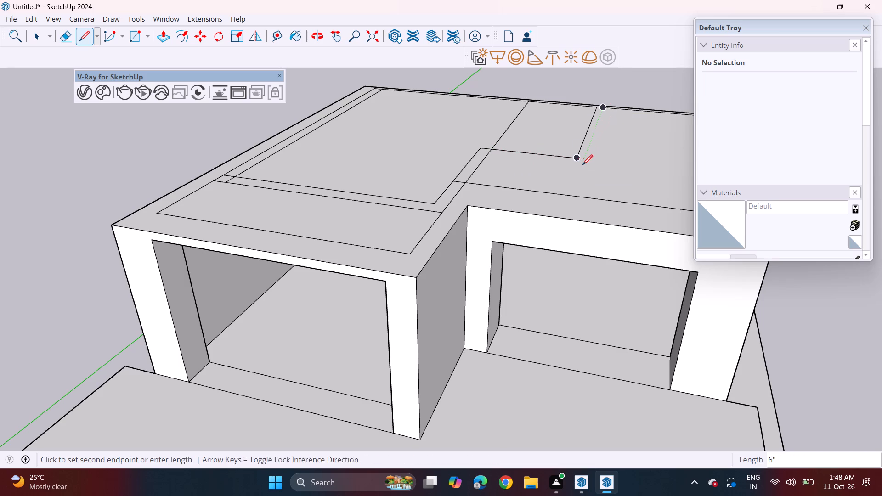
pyautogui.click(605, 107)
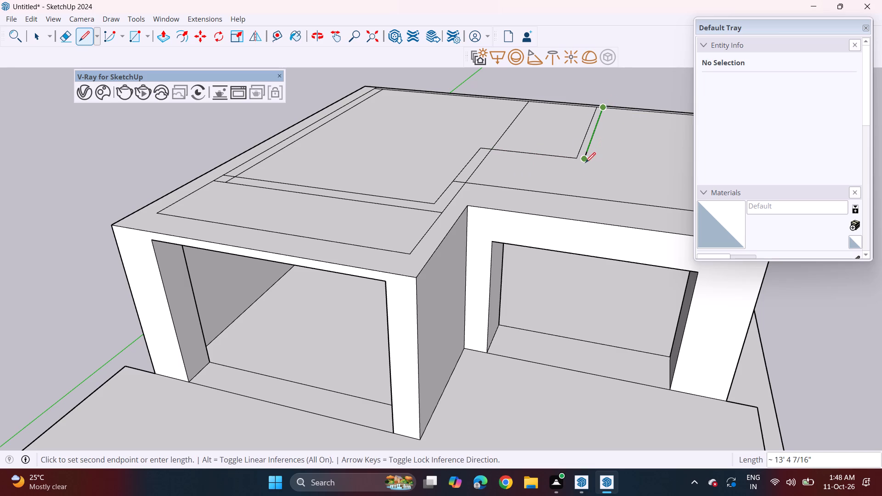
pyautogui.click(584, 165)
pyautogui.scroll(5, 591, 156)
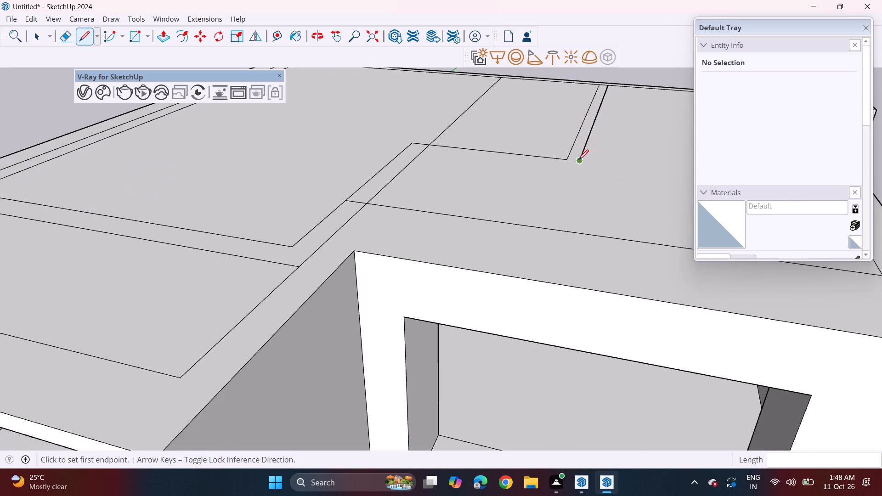
pyautogui.click(578, 167)
pyautogui.click(577, 179)
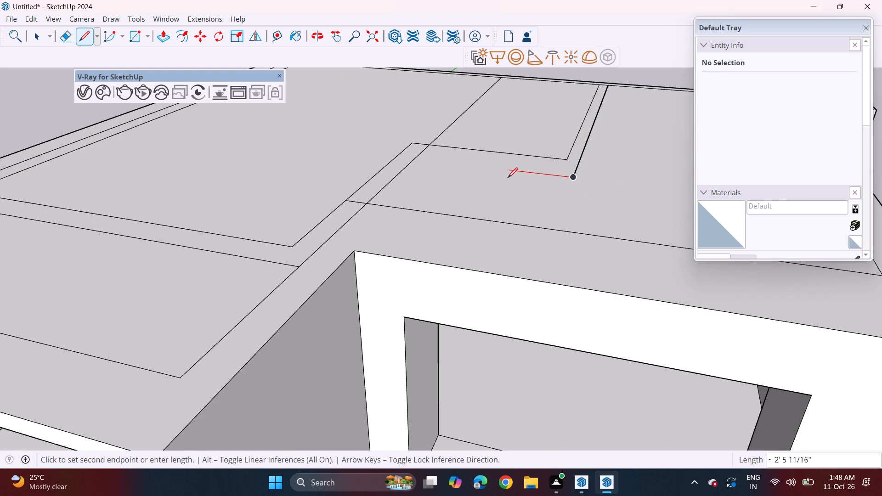
pyautogui.click(409, 163)
# Erase the stray segments crossing the strip between the two roof outlines, leaving one continuous wall band.
pyautogui.scroll(-3, 479, 157)
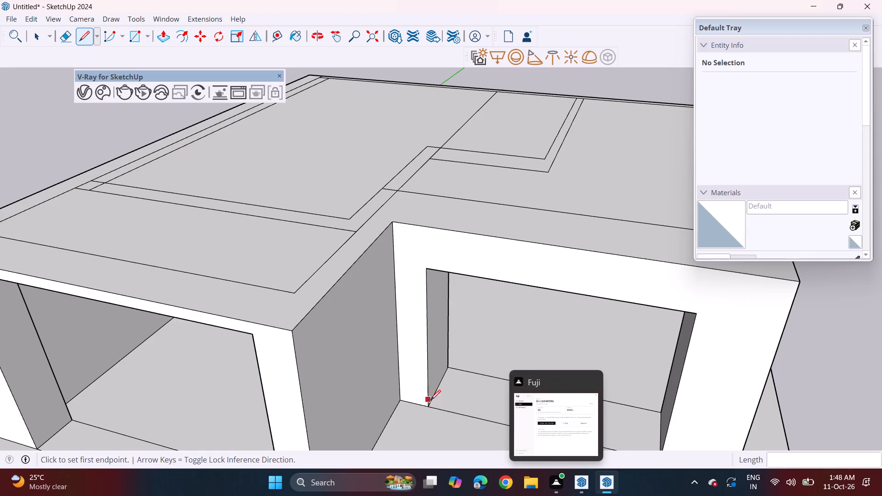
pyautogui.click(63, 39)
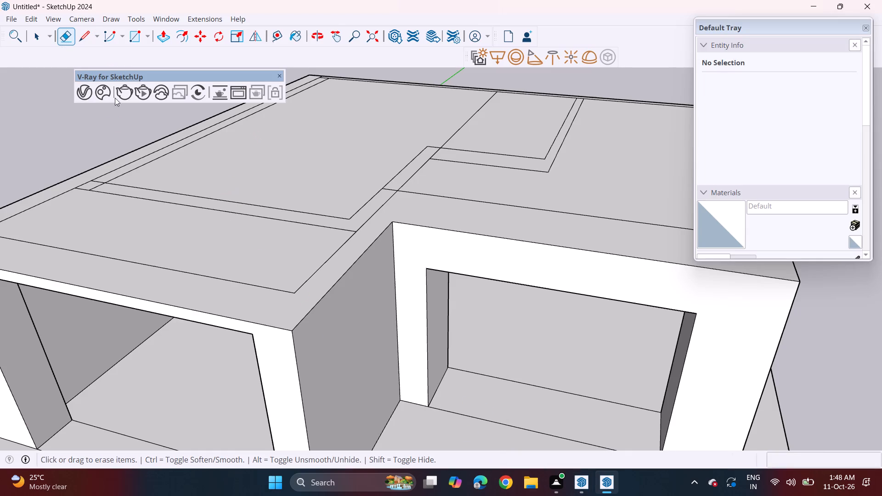
pyautogui.scroll(3, 92, 170)
pyautogui.click(95, 194)
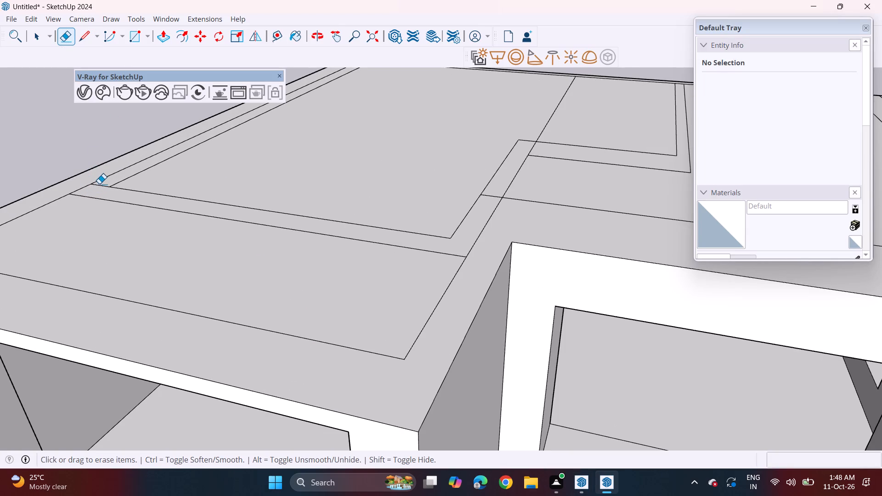
pyautogui.click(100, 182)
pyautogui.hotkey('ctrl', 'z')
pyautogui.click(104, 183)
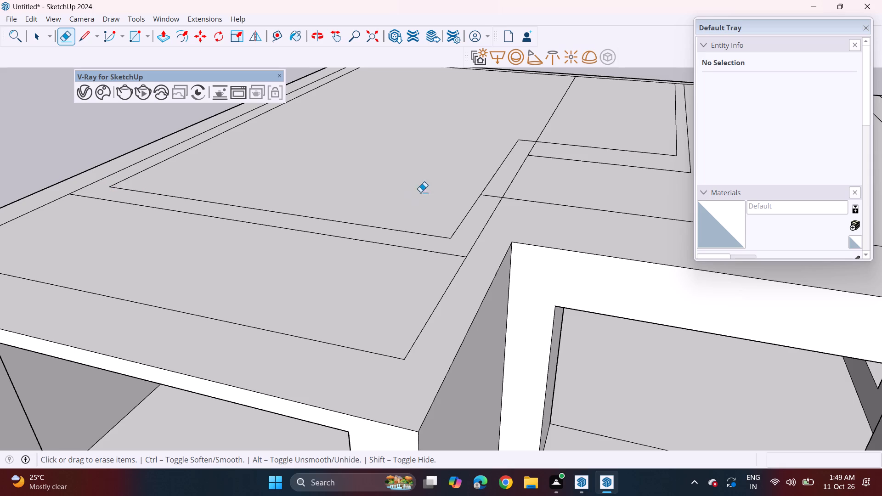
pyautogui.click(495, 197)
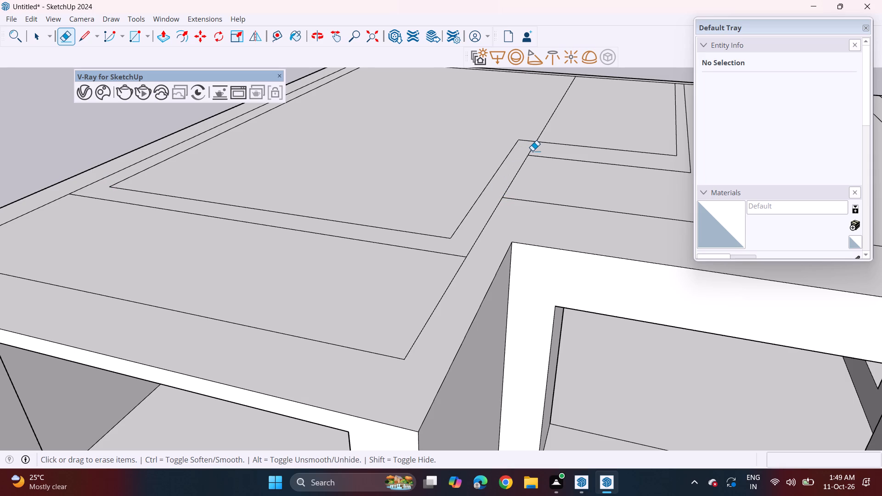
pyautogui.click(533, 148)
pyautogui.scroll(-4, 486, 183)
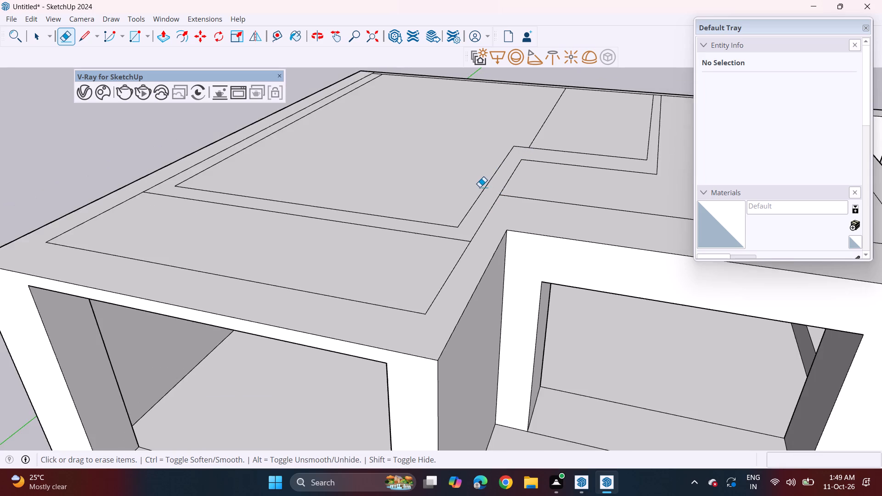
# Push/Pull the continuous wall band on the roof upward by 5'.
pyautogui.scroll(-3, 480, 187)
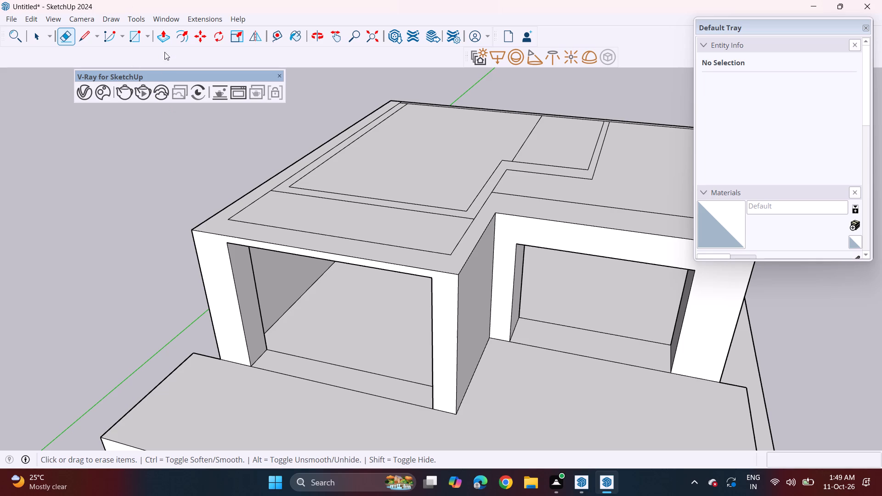
pyautogui.click(163, 28)
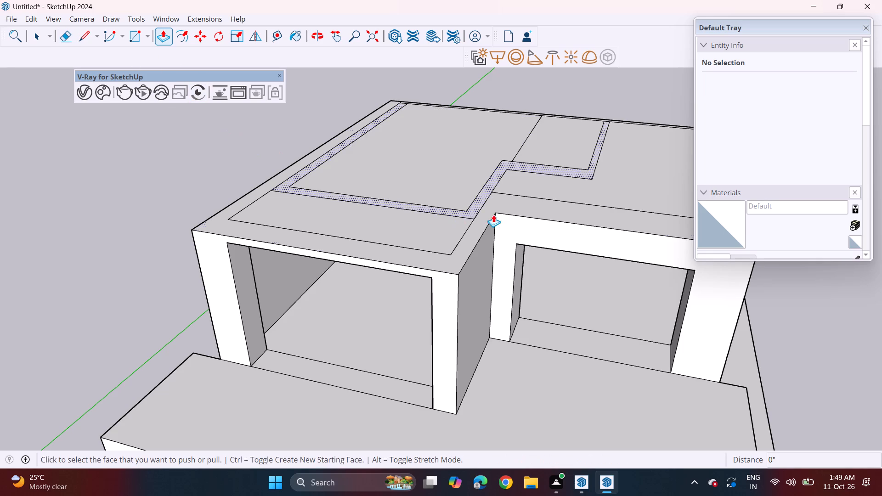
pyautogui.click(469, 211)
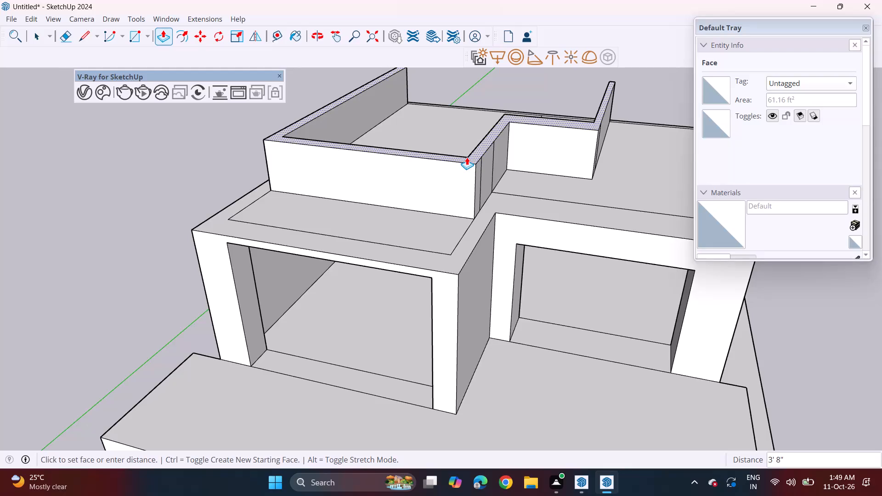
pyautogui.write("5'")
pyautogui.press('Return')
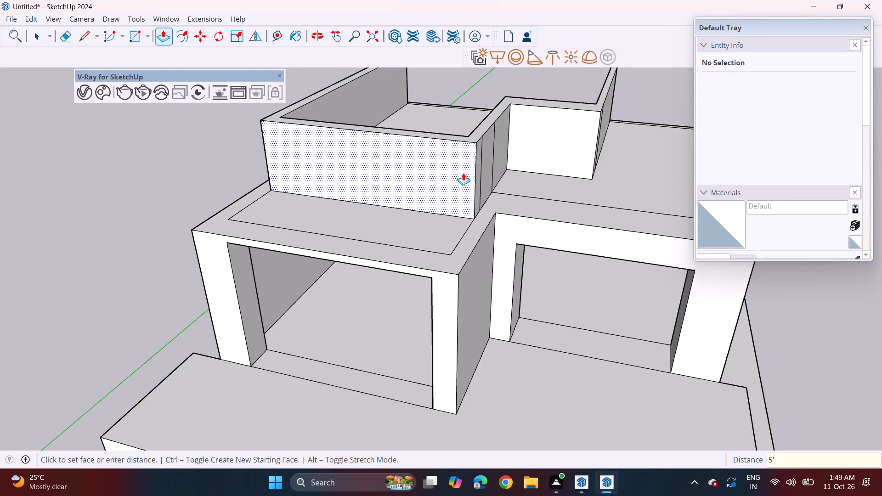
# Erase the leftover vertical edges on the outer faces of the raised roof walls.
pyautogui.moveTo(466, 203); pyautogui.dragTo(437, 145, button='middle')
pyautogui.scroll(-5, 435, 152)
pyautogui.moveTo(594, 164); pyautogui.dragTo(419, 184, button='middle')
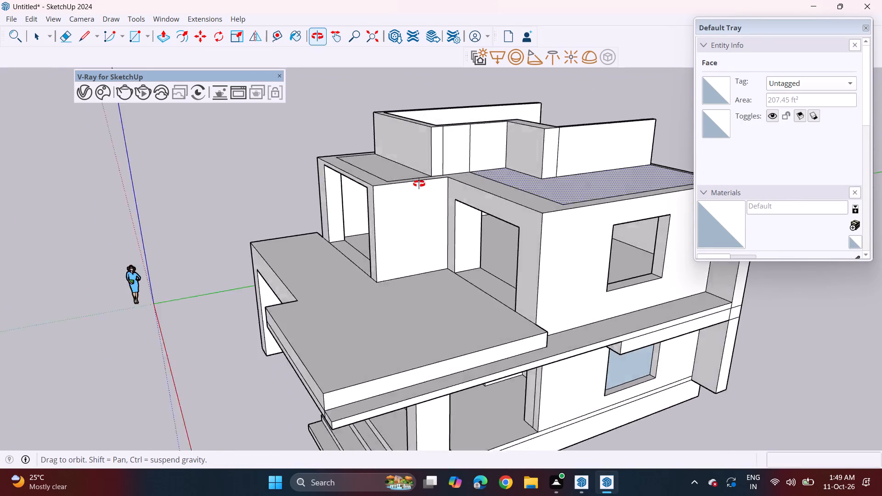
pyautogui.moveTo(419, 184); pyautogui.dragTo(410, 184, button='middle')
pyautogui.scroll(3, 457, 165)
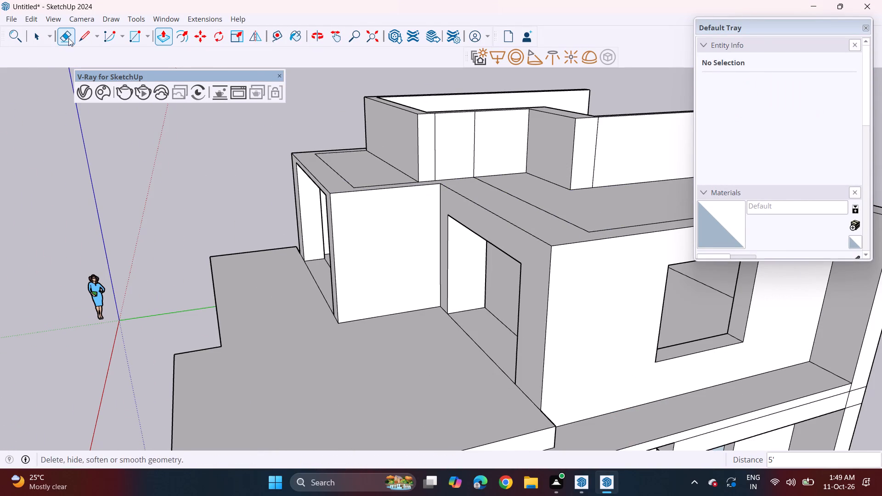
pyautogui.click(68, 38)
pyautogui.click(436, 157)
pyautogui.click(476, 144)
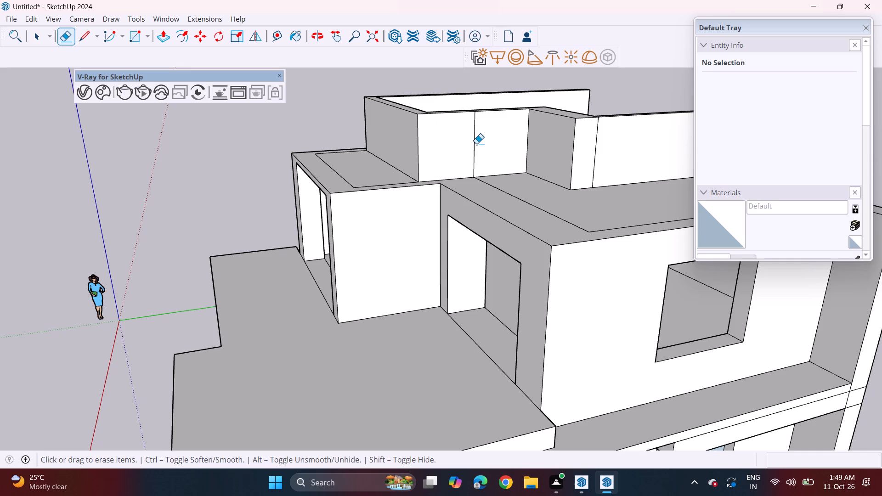
pyautogui.moveTo(470, 146); pyautogui.dragTo(485, 146)
pyautogui.moveTo(593, 164); pyautogui.dragTo(606, 170)
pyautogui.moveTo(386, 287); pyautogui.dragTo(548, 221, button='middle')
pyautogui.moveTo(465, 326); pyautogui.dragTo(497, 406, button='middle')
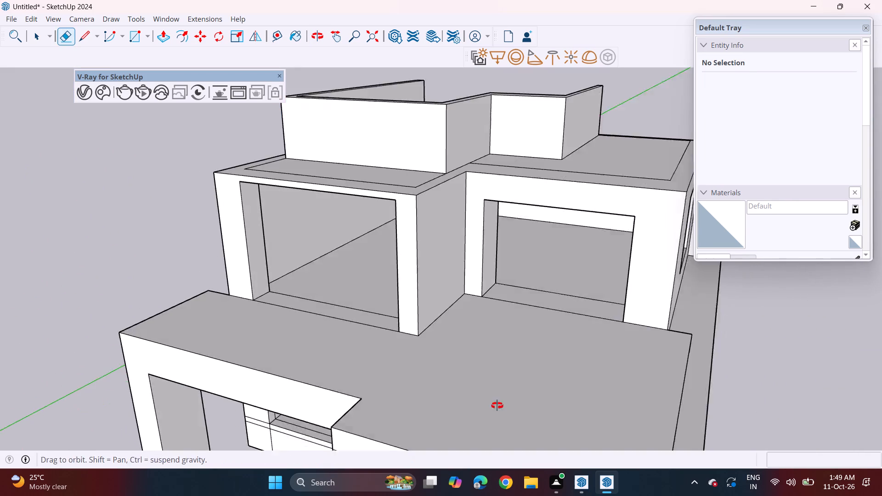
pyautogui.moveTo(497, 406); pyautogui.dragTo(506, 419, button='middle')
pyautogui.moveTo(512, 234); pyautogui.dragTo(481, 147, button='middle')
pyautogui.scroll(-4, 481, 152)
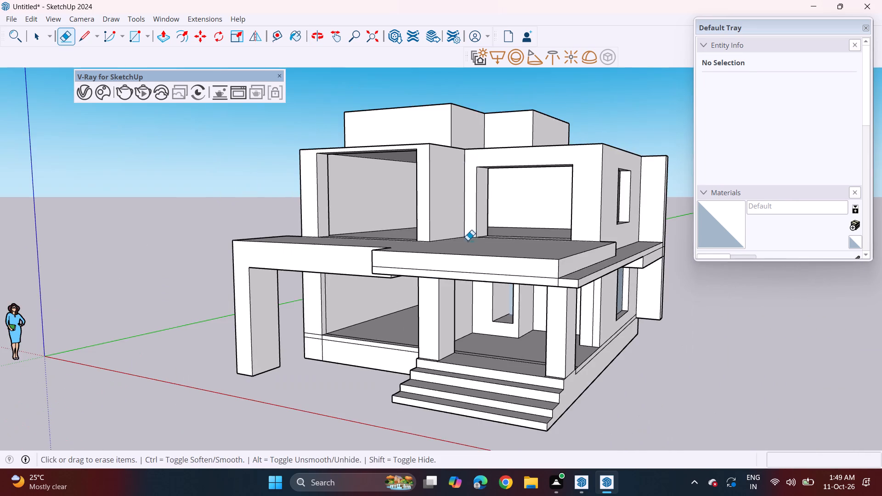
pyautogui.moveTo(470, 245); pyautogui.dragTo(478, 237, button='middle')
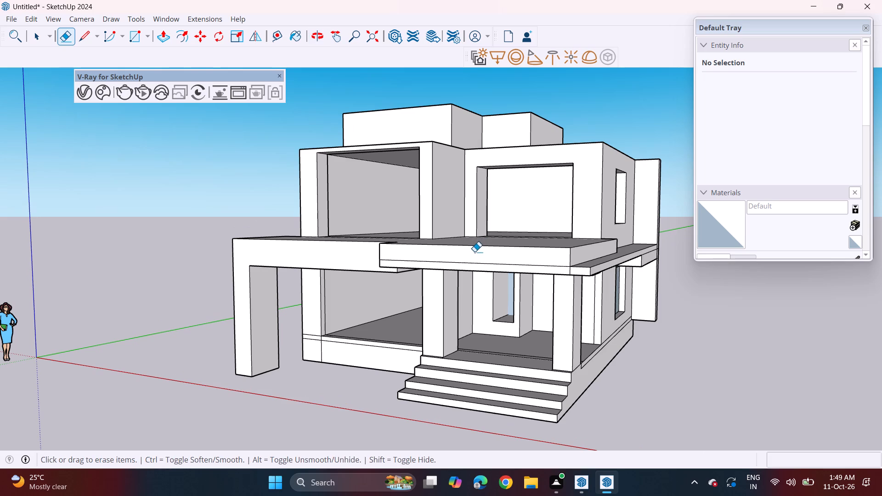
# Push/Pull the top of the raised rooftop walls down by about 2' 3".
pyautogui.moveTo(502, 203); pyautogui.dragTo(488, 312, button='middle')
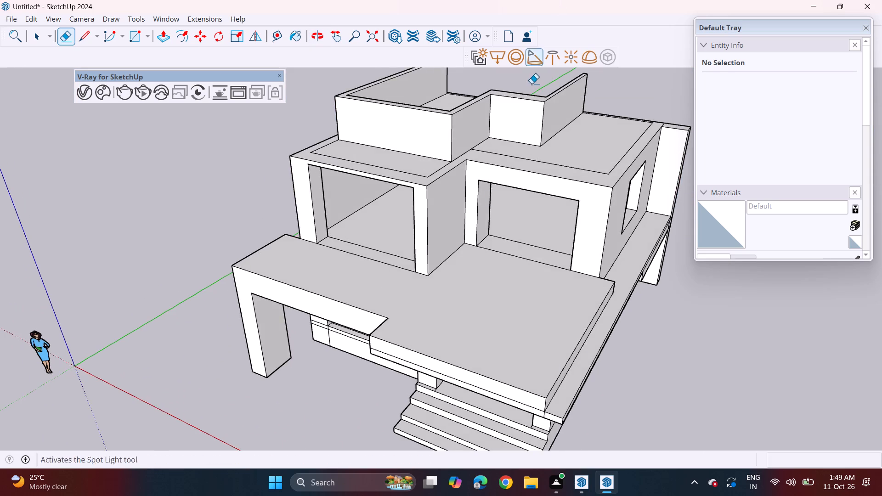
pyautogui.scroll(4, 532, 79)
pyautogui.click(164, 43)
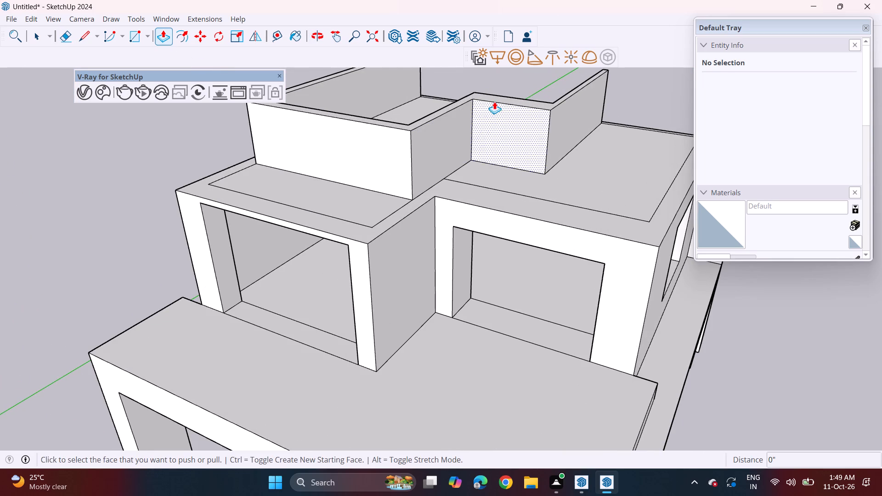
pyautogui.click(499, 100)
pyautogui.click(500, 128)
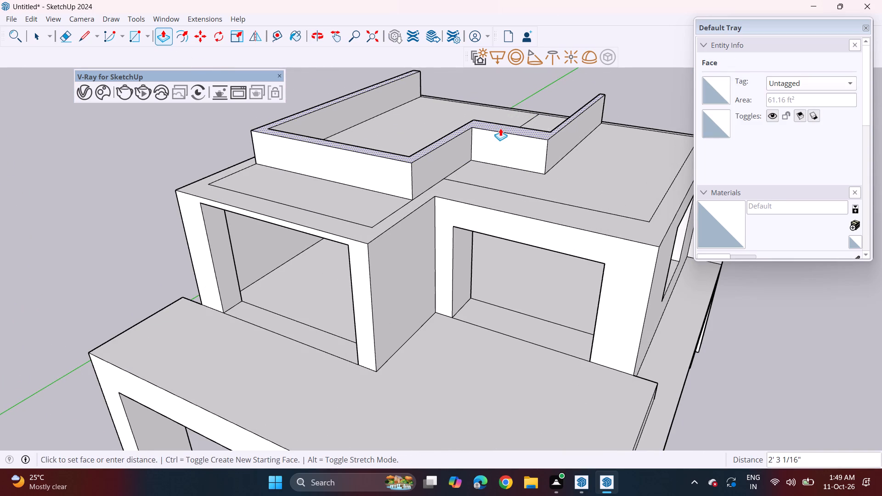
# Split the roof's rear edge strip with a line at the rooftop wall's end, and raise the enclosure's part about 2' 9".
pyautogui.moveTo(515, 254); pyautogui.dragTo(526, 128, button='middle')
pyautogui.scroll(-2, 518, 158)
pyautogui.moveTo(469, 234); pyautogui.dragTo(479, 221, button='middle')
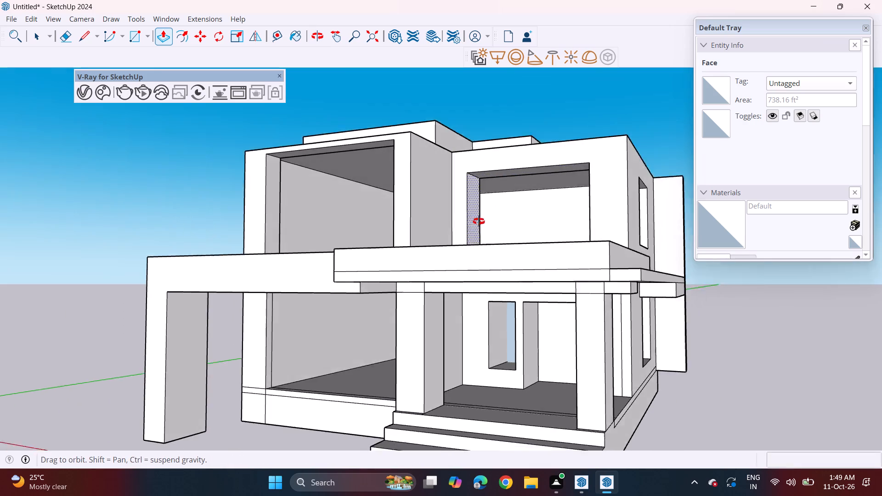
pyautogui.moveTo(479, 221); pyautogui.dragTo(481, 212, button='middle')
pyautogui.scroll(-4, 449, 224)
pyautogui.moveTo(497, 236); pyautogui.dragTo(486, 250, button='middle')
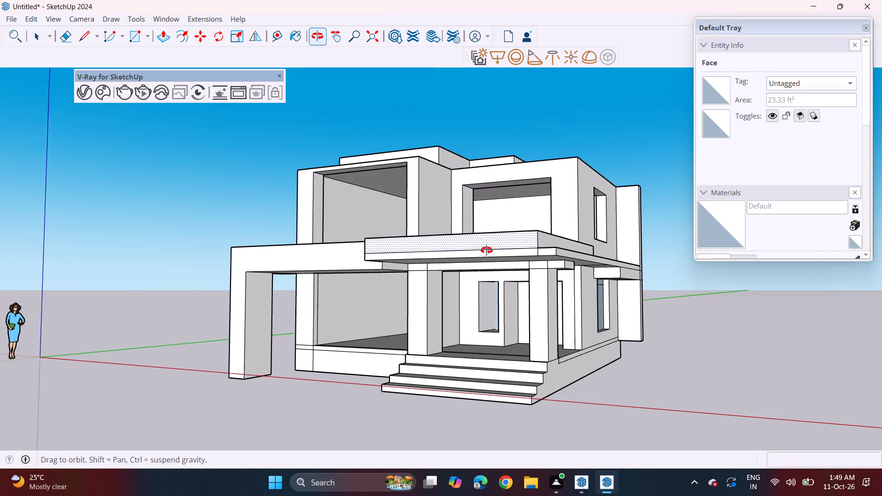
pyautogui.moveTo(486, 250); pyautogui.dragTo(498, 324, button='middle')
pyautogui.moveTo(452, 149); pyautogui.dragTo(370, 206, button='middle')
pyautogui.moveTo(543, 157); pyautogui.dragTo(187, 168, button='middle')
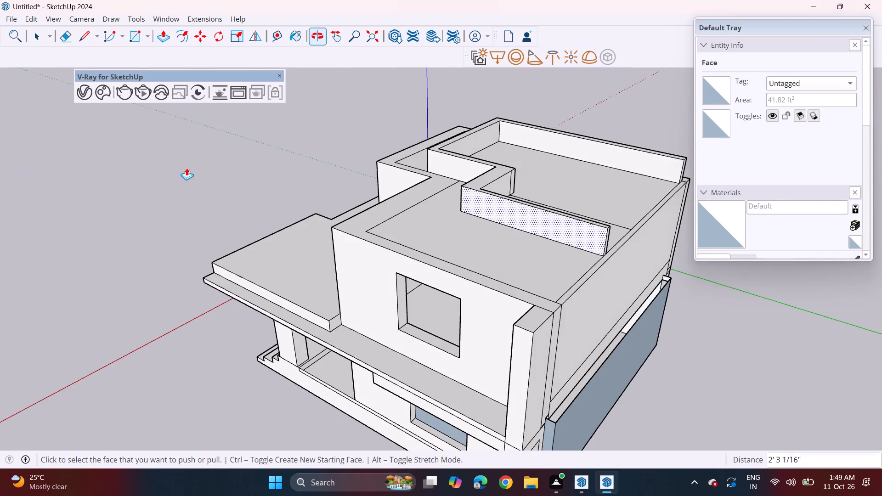
pyautogui.moveTo(636, 251); pyautogui.dragTo(445, 254, button='middle')
pyautogui.scroll(3, 465, 288)
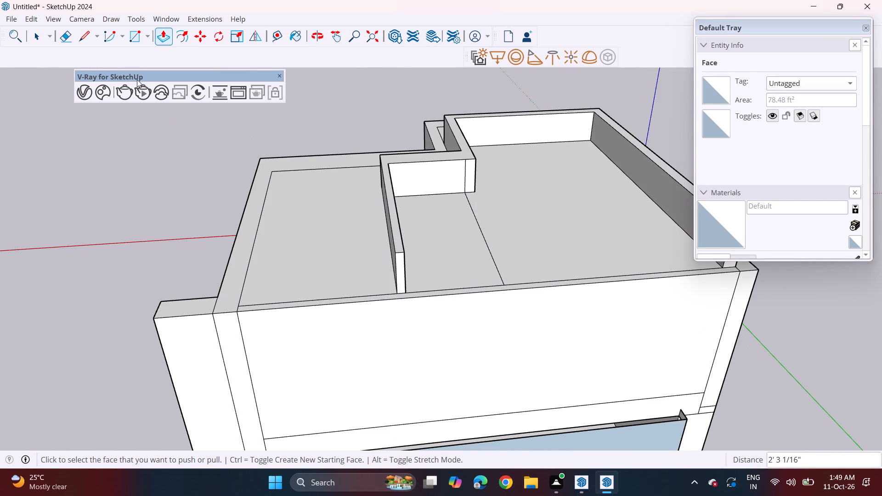
pyautogui.click(83, 34)
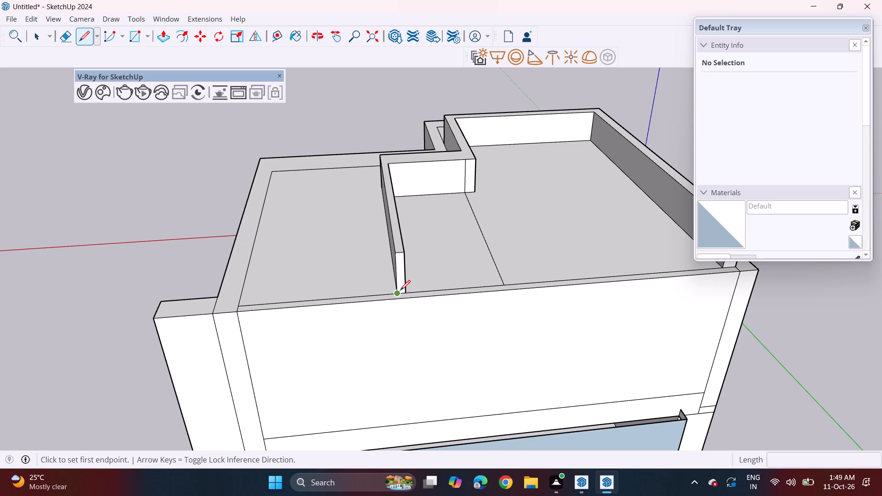
pyautogui.moveTo(400, 290); pyautogui.dragTo(400, 296)
pyautogui.click(401, 299)
pyautogui.click(160, 38)
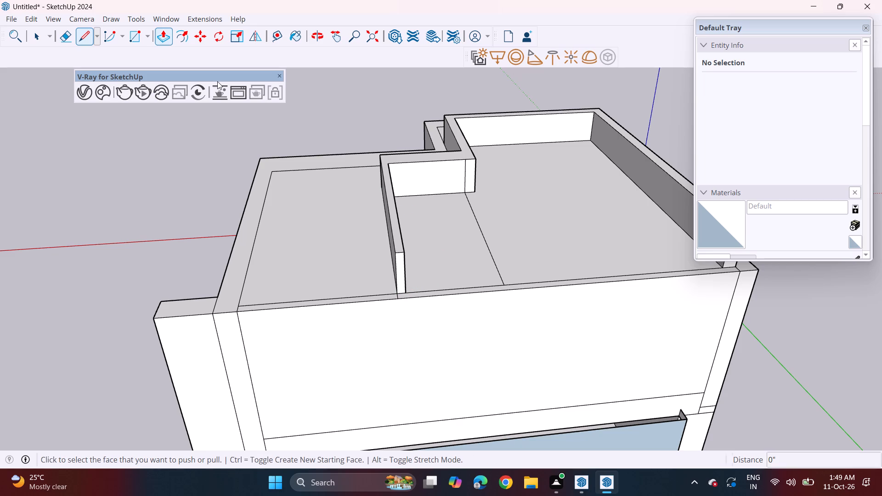
pyautogui.click(459, 292)
pyautogui.click(409, 248)
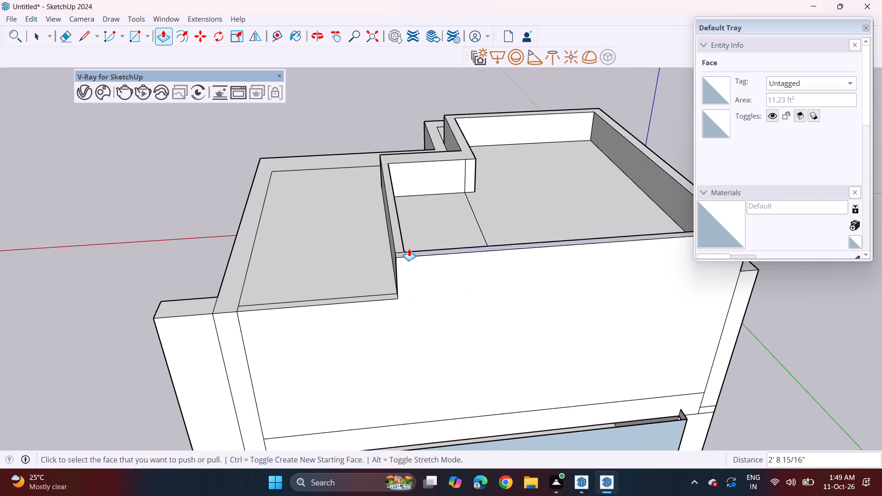
# Raise the top of the rooftop enclosure's rear wall by about 6 3/4" above the other walls.
pyautogui.moveTo(377, 233); pyautogui.dragTo(758, 242, button='middle')
pyautogui.moveTo(634, 177); pyautogui.dragTo(439, 191, button='middle')
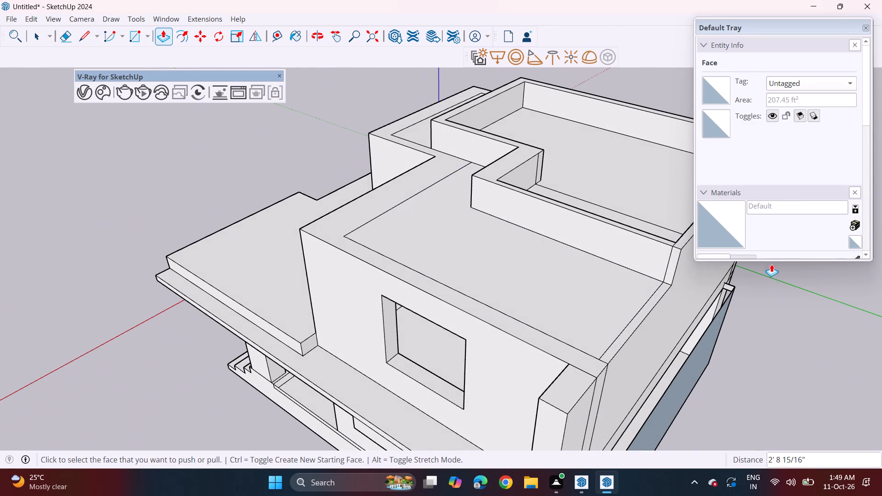
pyautogui.keyDown('shift'); pyautogui.moveTo(652, 305); pyautogui.dragTo(546, 332, button='middle'); pyautogui.keyUp('shift')
pyautogui.moveTo(528, 344); pyautogui.dragTo(611, 343, button='middle')
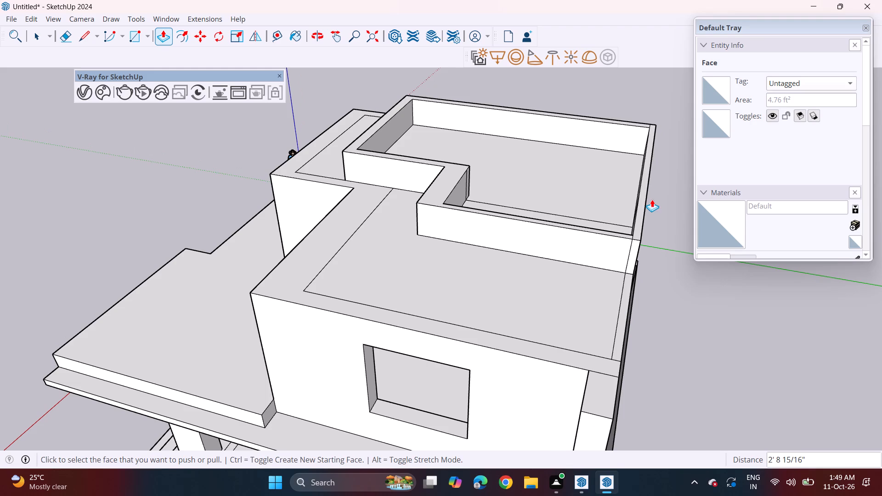
pyautogui.click(639, 215)
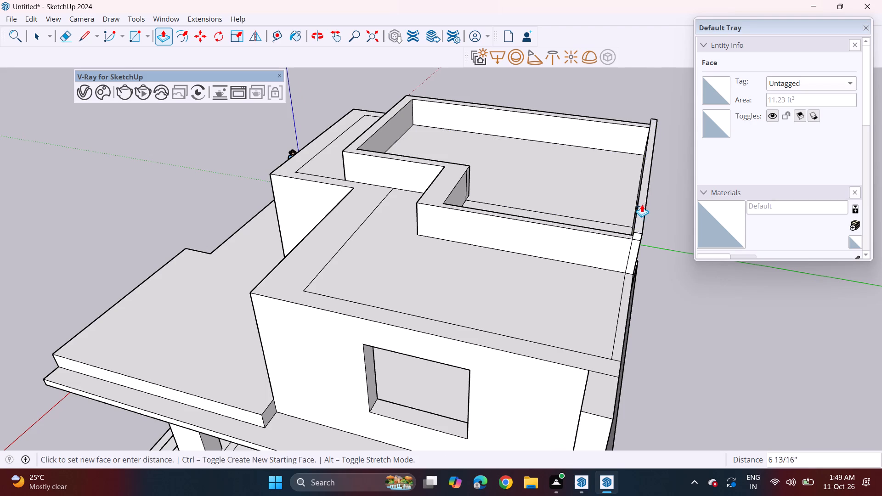
pyautogui.click(641, 208)
# Pull a slab from the rear wall's raised strip about 15' 3" over the smaller enclosure, and widen its side 6" to the wall's outer face.
pyautogui.moveTo(598, 225); pyautogui.dragTo(780, 219, button='middle')
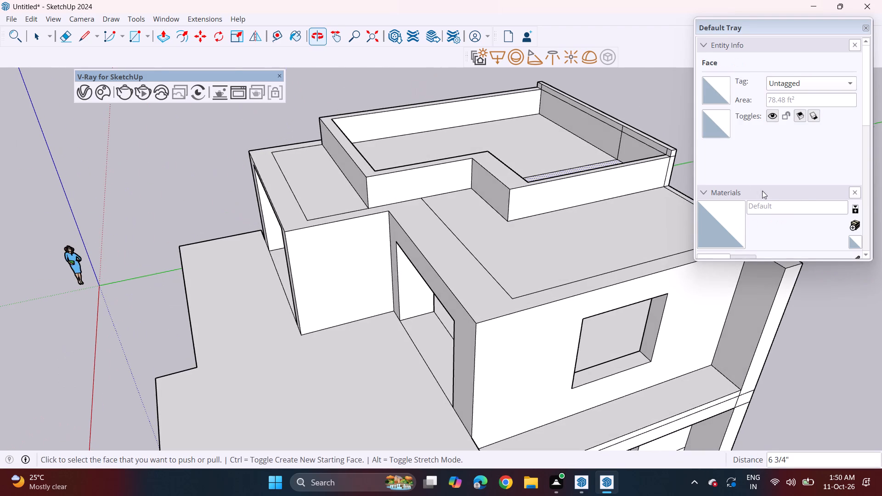
pyautogui.scroll(4, 657, 141)
pyautogui.click(656, 148)
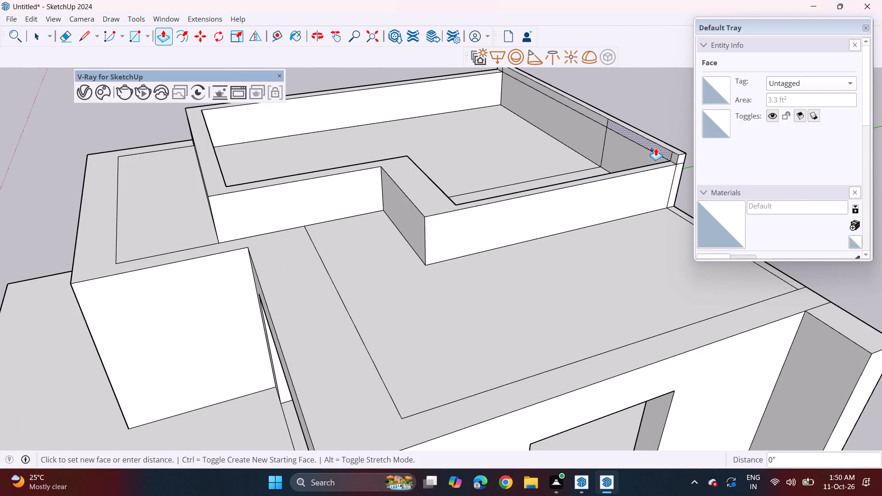
pyautogui.click(427, 221)
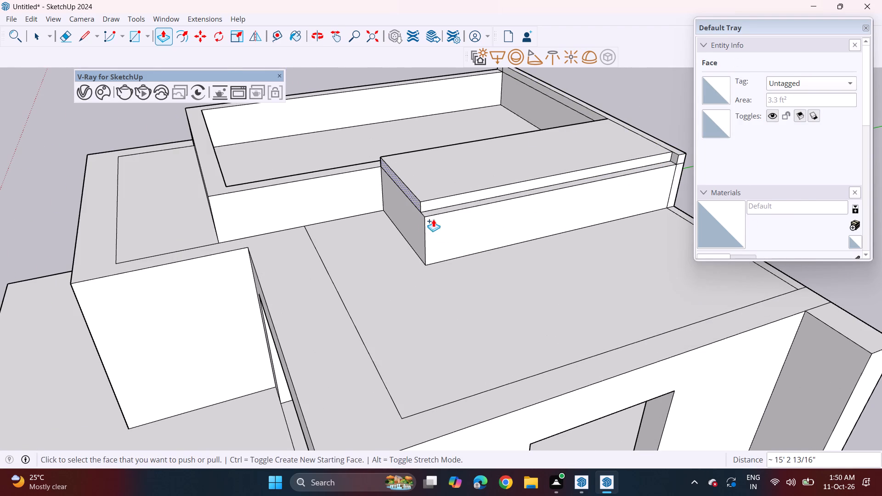
pyautogui.click(479, 195)
pyautogui.click(459, 215)
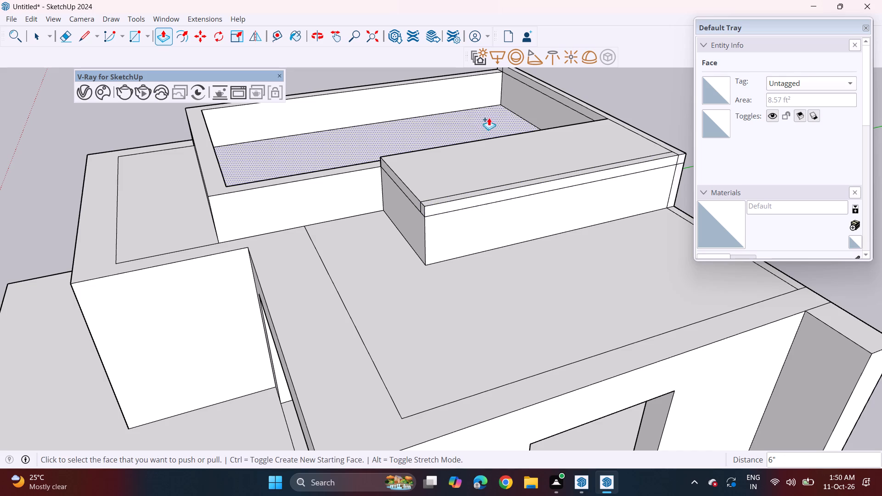
# Pull the slab over the larger enclosure forward about 24' 5" to its front wall, and widen its outer side flush with the wall.
pyautogui.click(561, 97)
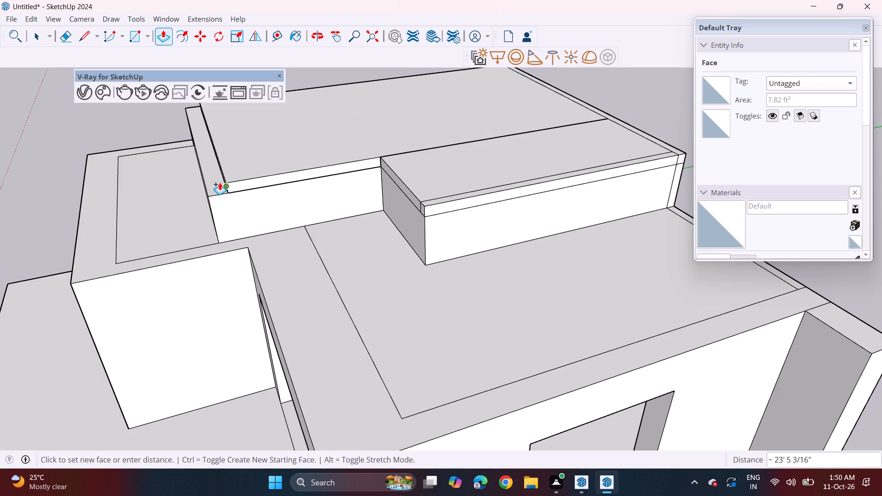
pyautogui.click(208, 195)
pyautogui.moveTo(243, 212); pyautogui.dragTo(248, 213, button='middle')
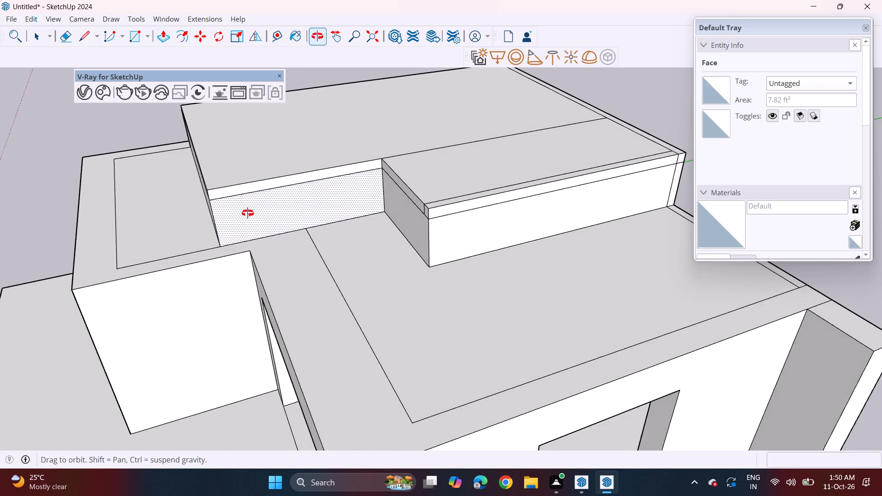
pyautogui.moveTo(248, 213); pyautogui.dragTo(408, 156, button='middle')
pyautogui.scroll(-3, 419, 142)
pyautogui.moveTo(399, 180); pyautogui.dragTo(444, 148, button='middle')
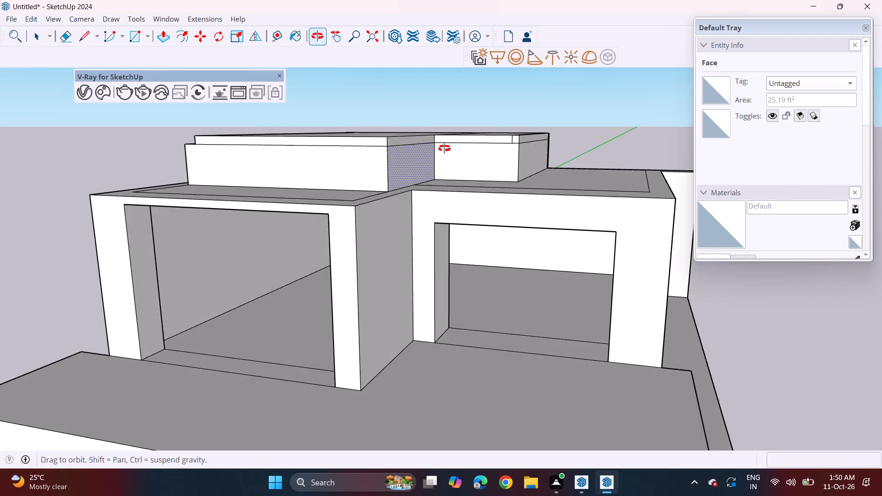
pyautogui.moveTo(444, 148); pyautogui.dragTo(452, 143, button='middle')
pyautogui.moveTo(213, 143); pyautogui.dragTo(458, 177, button='middle')
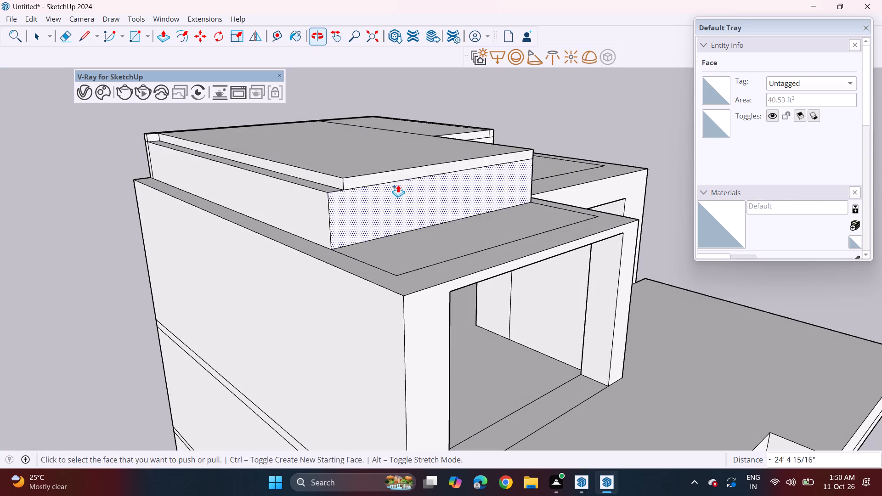
pyautogui.click(326, 183)
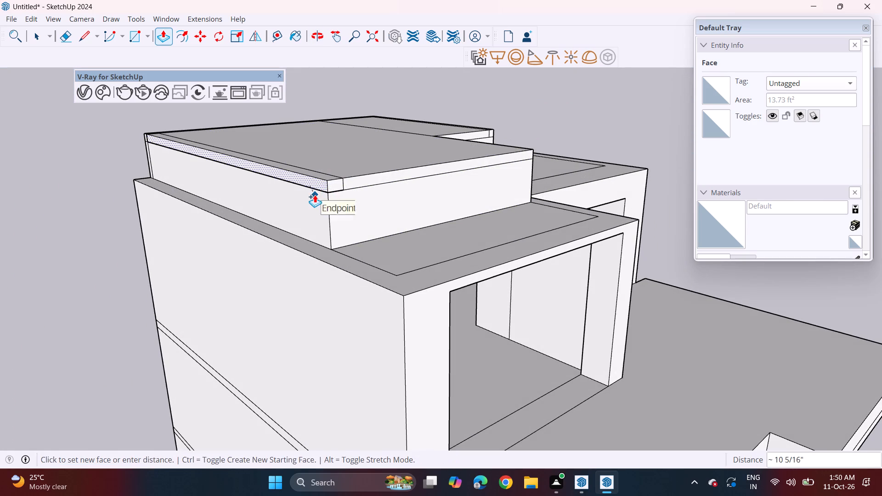
pyautogui.click(315, 195)
pyautogui.hotkey('ctrl', 'z')
pyautogui.click(332, 175)
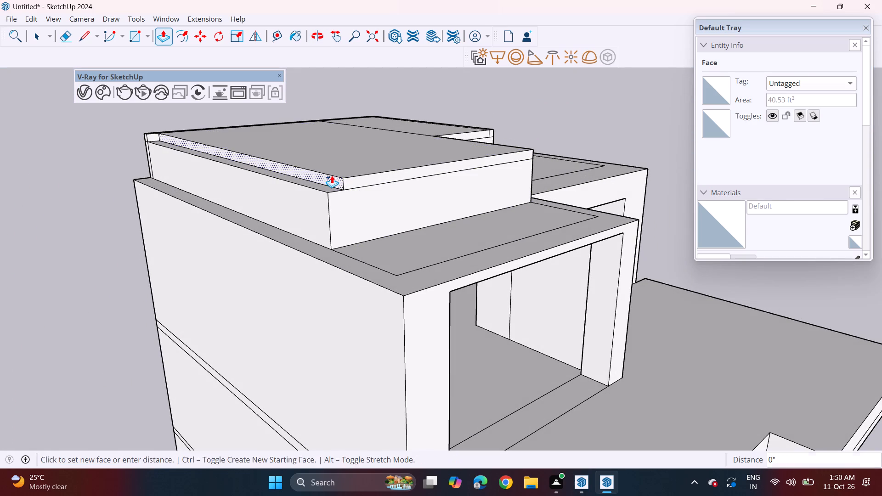
pyautogui.click(322, 200)
# Raise the top of the larger rooftop slab by 7 3/4" and the top of the smaller slab by about 1' 5".
pyautogui.moveTo(430, 218); pyautogui.dragTo(416, 220, button='middle')
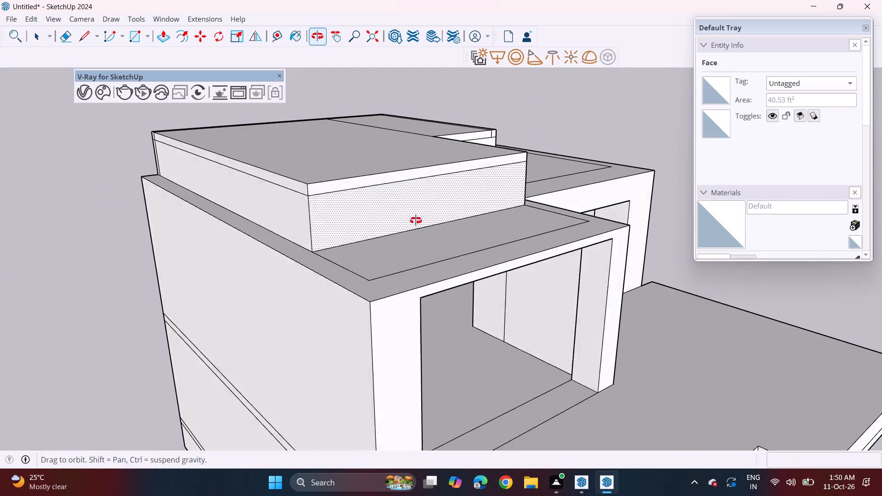
pyautogui.moveTo(416, 220); pyautogui.dragTo(162, 161, button='middle')
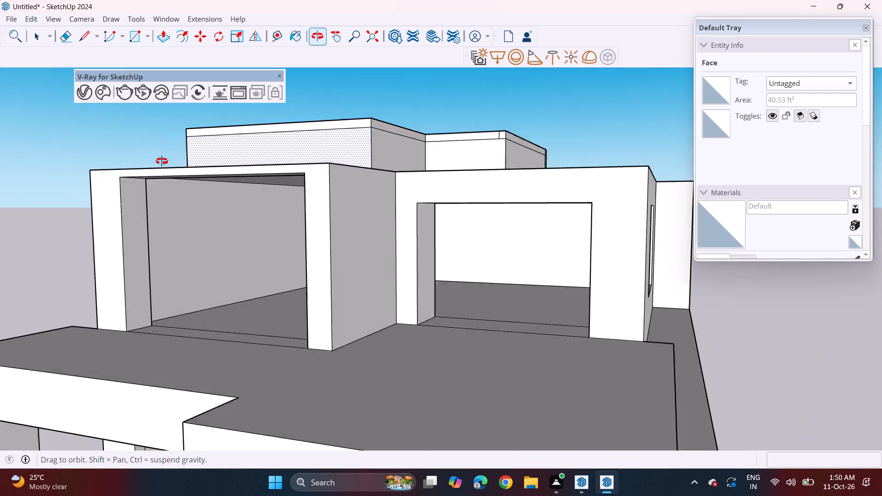
pyautogui.moveTo(162, 161); pyautogui.dragTo(250, 277, button='middle')
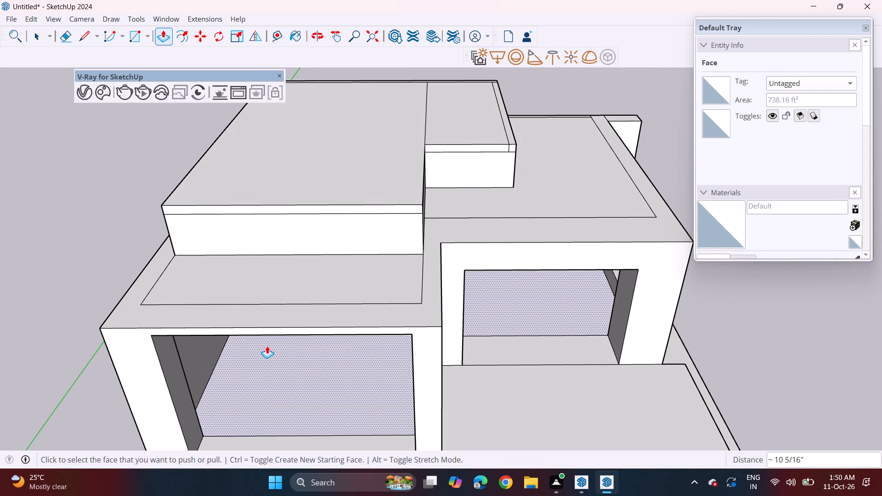
pyautogui.moveTo(463, 291); pyautogui.dragTo(291, 149, button='middle')
pyautogui.scroll(-5, 314, 163)
pyautogui.moveTo(256, 230); pyautogui.dragTo(339, 235, button='middle')
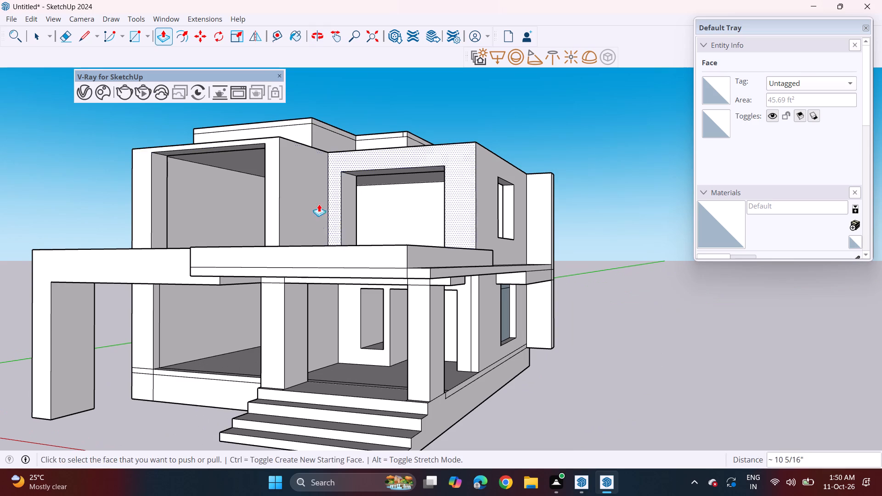
pyautogui.moveTo(300, 149); pyautogui.dragTo(331, 231, button='middle')
pyautogui.scroll(2, 294, 117)
pyautogui.click(294, 117)
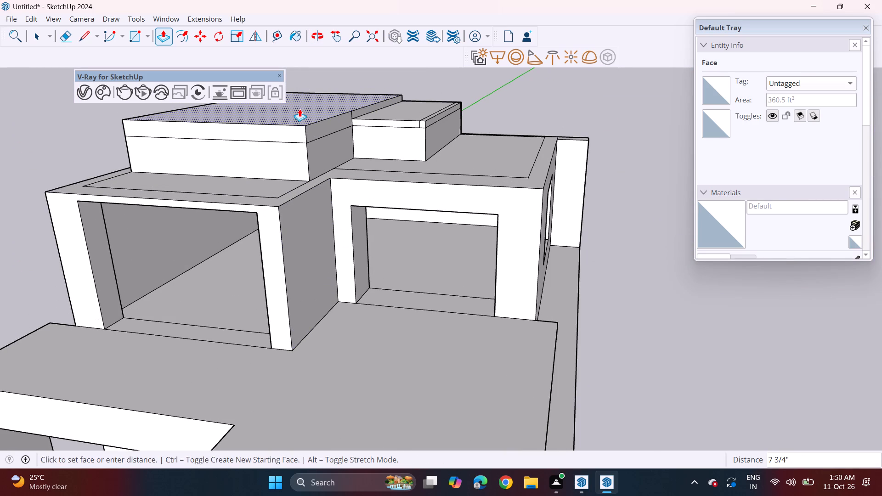
pyautogui.click(300, 109)
pyautogui.click(382, 118)
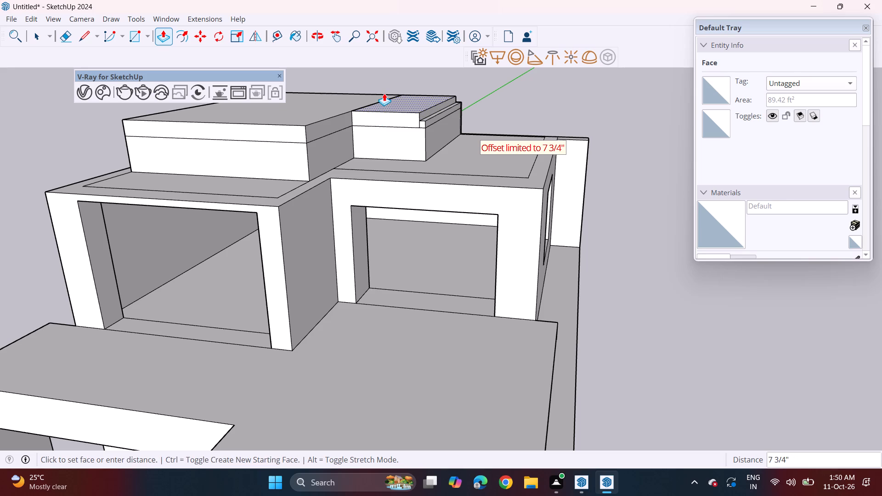
pyautogui.moveTo(384, 94); pyautogui.dragTo(396, 155, button='middle')
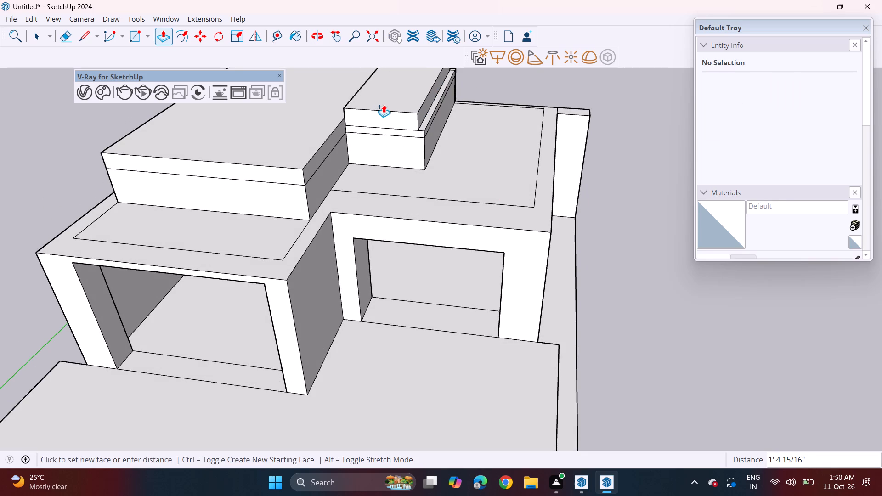
pyautogui.click(384, 105)
# Push/Pull the side face of the raised smaller slab outward 6", flush with the wall below.
pyautogui.scroll(4, 417, 118)
pyautogui.click(423, 118)
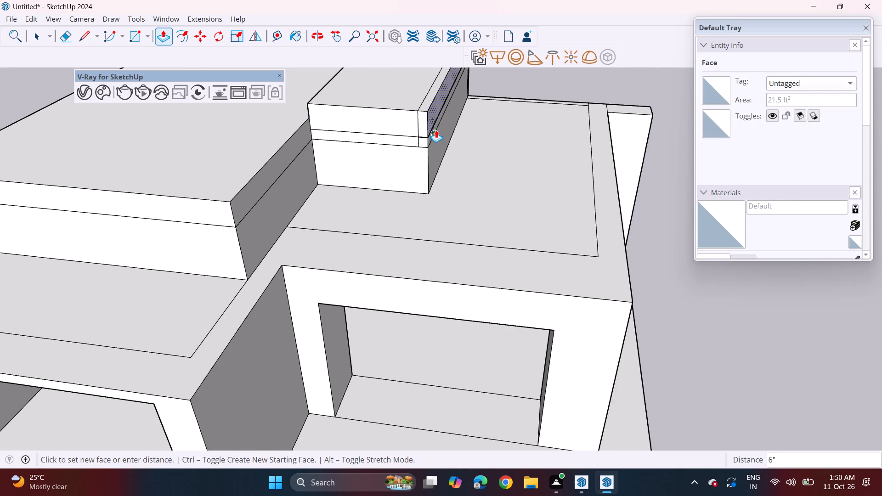
pyautogui.click(436, 130)
# Extend the larger rooftop slab's front face about 2' 2" and its side face beside the smaller slab outward as overhangs.
pyautogui.moveTo(430, 158); pyautogui.dragTo(384, 111, button='middle')
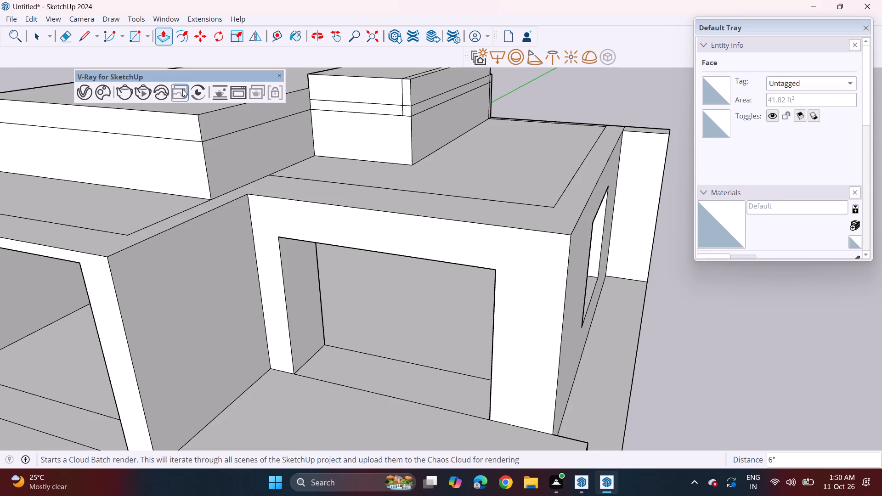
pyautogui.click(164, 127)
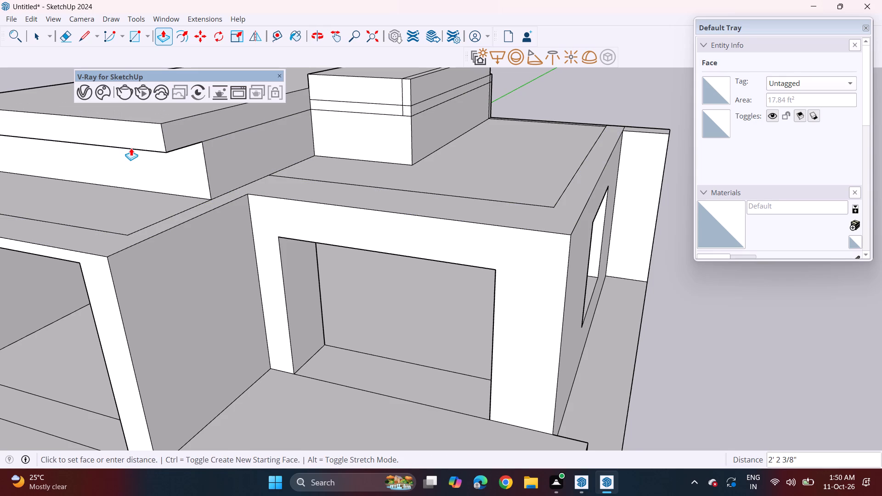
pyautogui.click(130, 148)
pyautogui.click(220, 131)
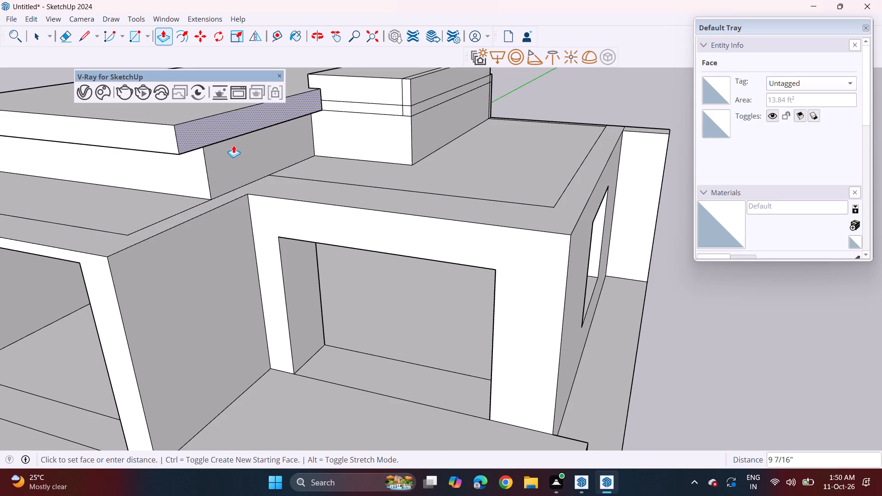
pyautogui.click(235, 202)
pyautogui.moveTo(215, 181); pyautogui.dragTo(242, 118, button='middle')
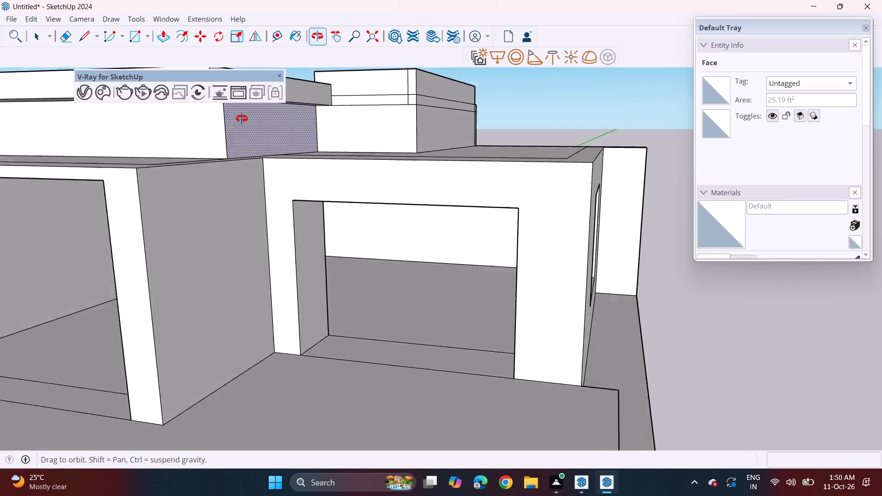
# Extend the larger rooftop slab's outer side face outward about 1' 2 3/4" with Push/Pull, flush with the building's outer wall below.
pyautogui.moveTo(242, 118); pyautogui.dragTo(273, 94, button='middle')
pyautogui.scroll(-3, 288, 130)
pyautogui.moveTo(275, 161); pyautogui.dragTo(540, 266, button='middle')
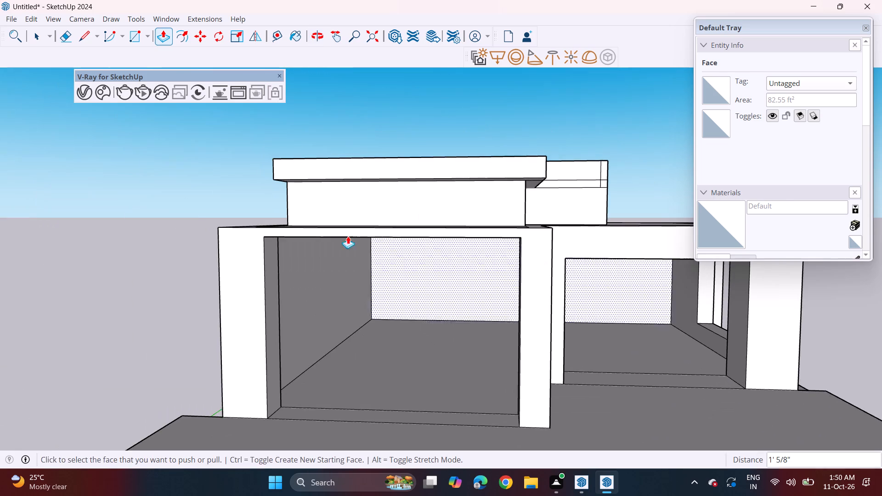
pyautogui.moveTo(242, 208); pyautogui.dragTo(384, 240, button='middle')
pyautogui.click(394, 203)
pyautogui.click(373, 269)
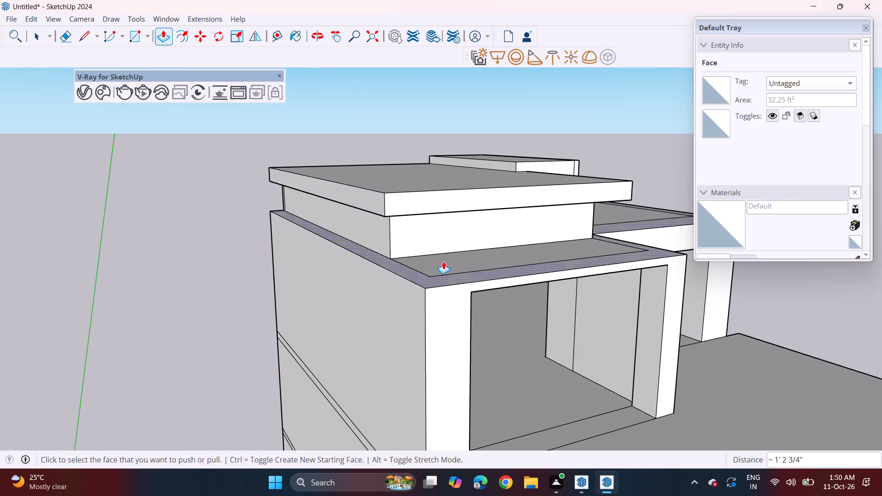
# Lower the top of the smaller rooftop slab and its narrow side strip by about 4 5/16", keeping both level.
pyautogui.moveTo(539, 265); pyautogui.dragTo(272, 217, button='middle')
pyautogui.moveTo(315, 247); pyautogui.dragTo(359, 225, button='middle')
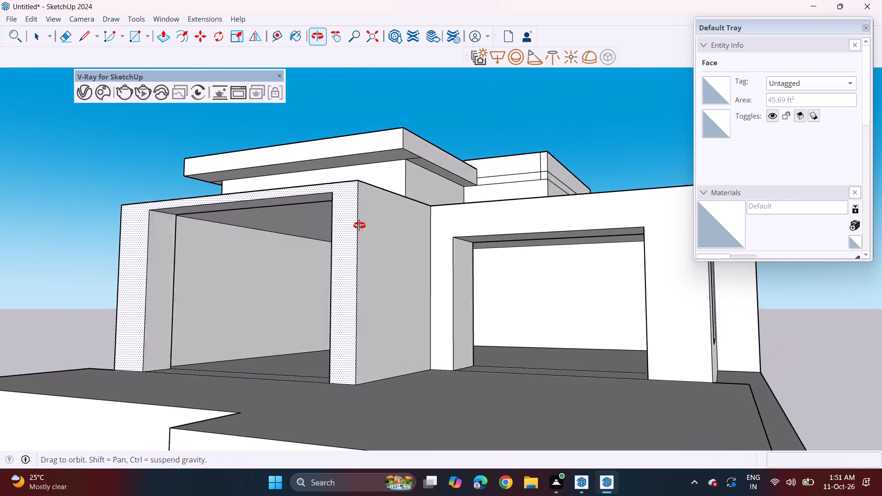
pyautogui.moveTo(359, 225); pyautogui.dragTo(340, 276, button='middle')
pyautogui.scroll(-3, 339, 268)
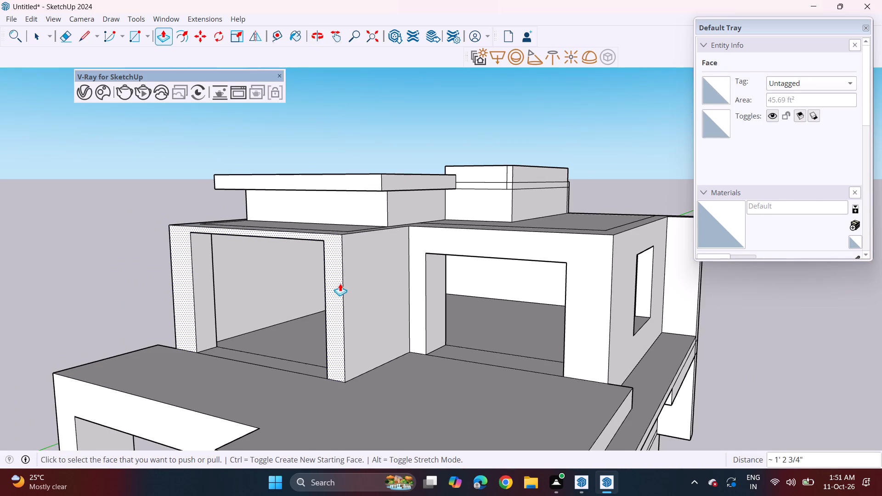
pyautogui.scroll(-1, 439, 275)
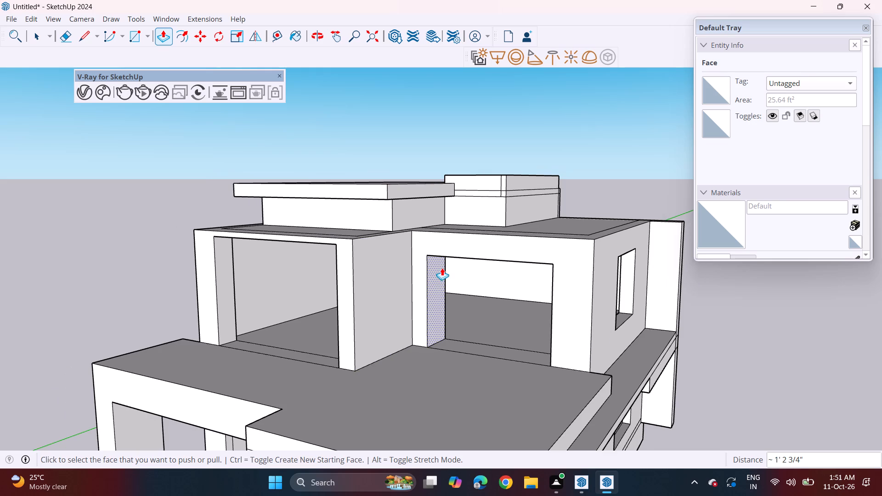
pyautogui.moveTo(442, 265); pyautogui.dragTo(438, 289, button='middle')
pyautogui.scroll(3, 514, 127)
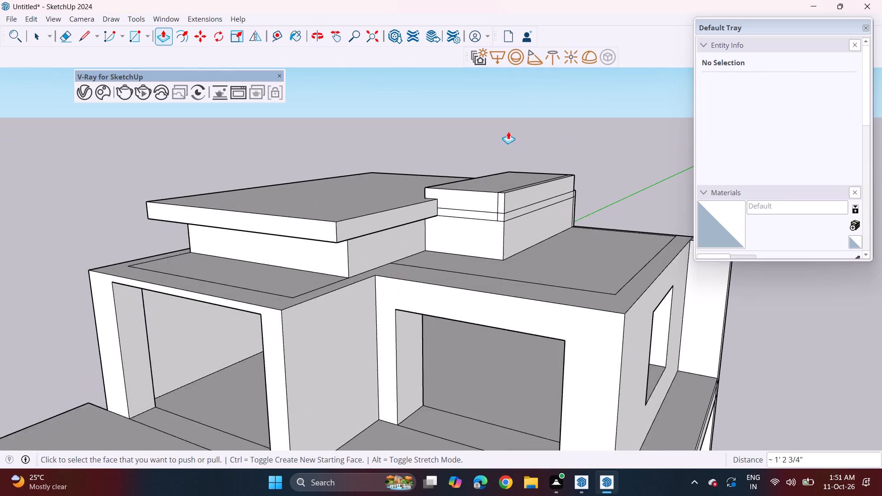
pyautogui.scroll(1, 508, 131)
pyautogui.click(502, 183)
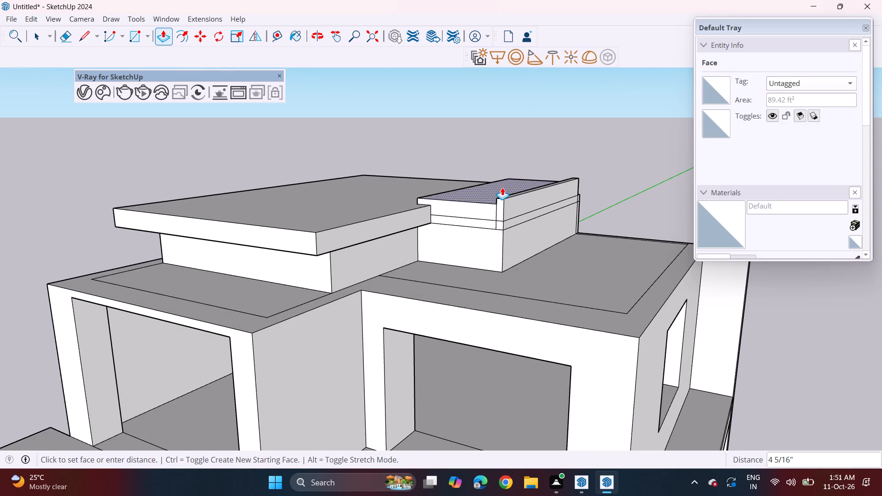
pyautogui.click(502, 187)
pyautogui.moveTo(490, 178); pyautogui.dragTo(515, 239, button='middle')
pyautogui.scroll(5, 551, 226)
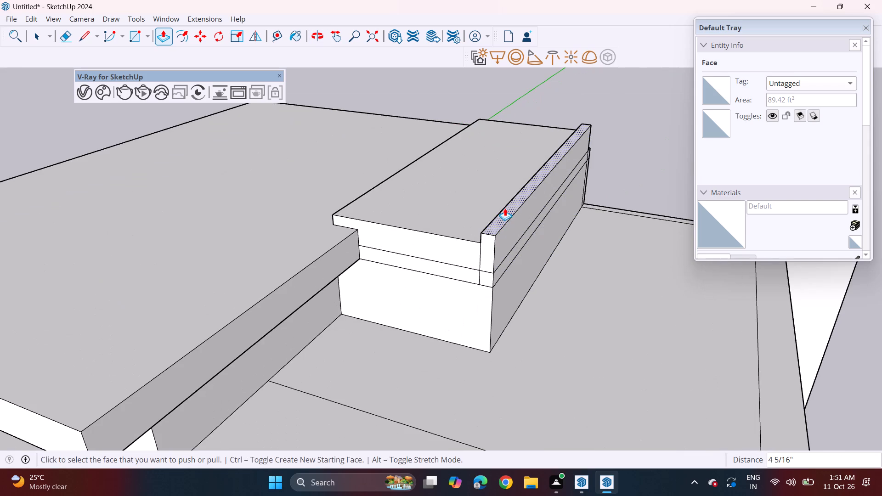
pyautogui.doubleClick(505, 208)
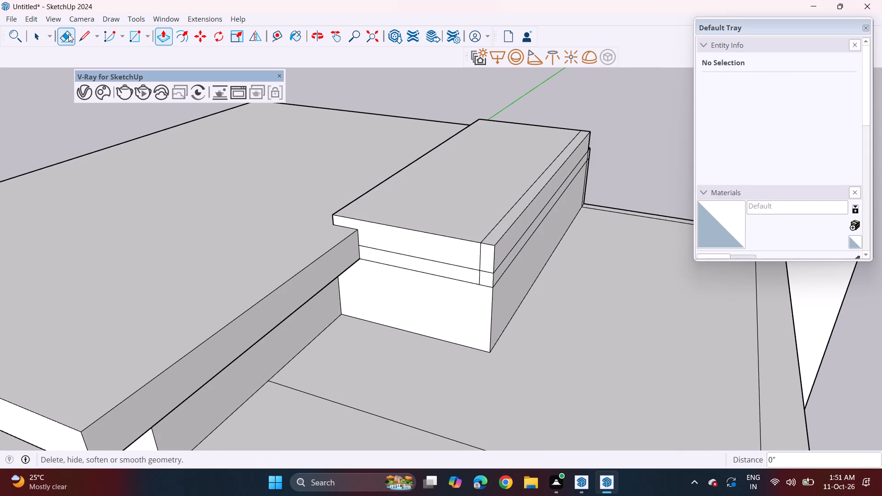
# Erase the leftover seam edges on the top, front and side of the smaller rooftop enclosure, keeping the slab's bottom edge line.
pyautogui.click(68, 34)
pyautogui.scroll(4, 503, 251)
pyautogui.click(475, 271)
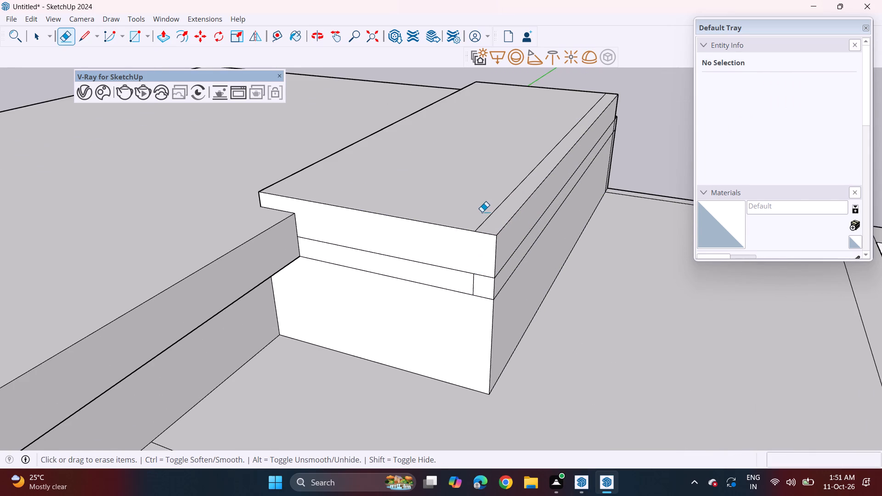
pyautogui.click(486, 218)
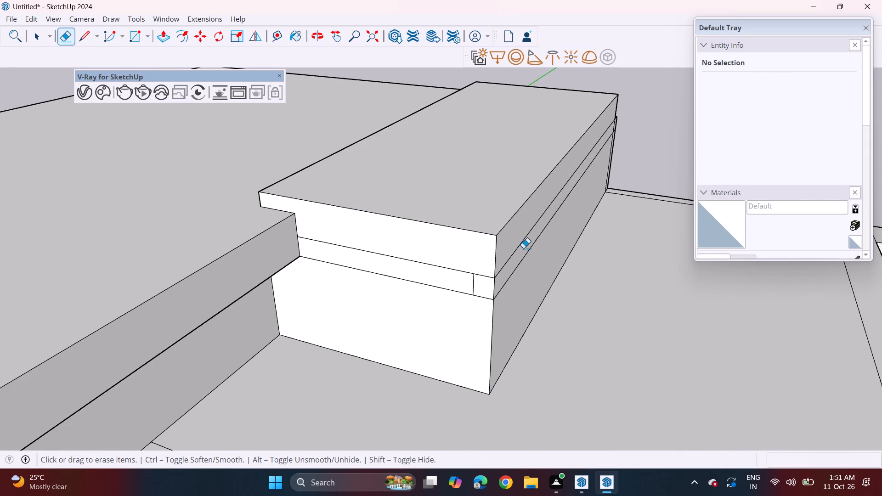
pyautogui.click(447, 289)
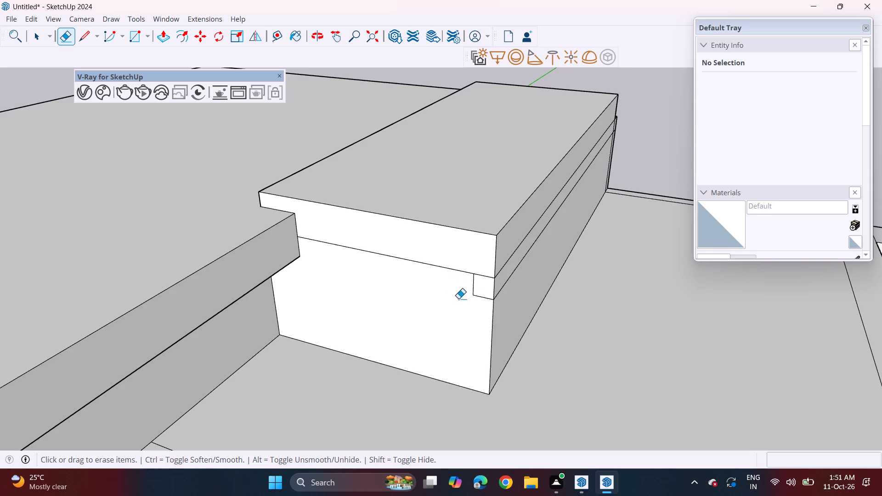
pyautogui.click(482, 296)
pyautogui.click(473, 292)
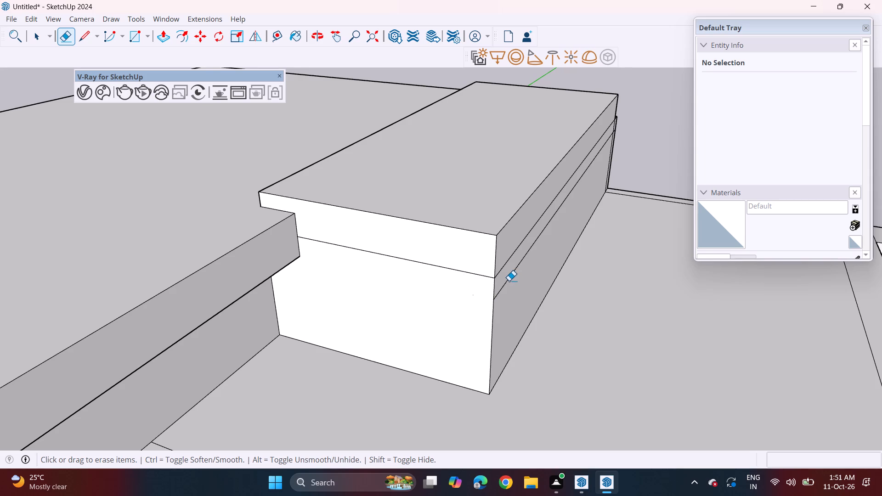
pyautogui.click(509, 281)
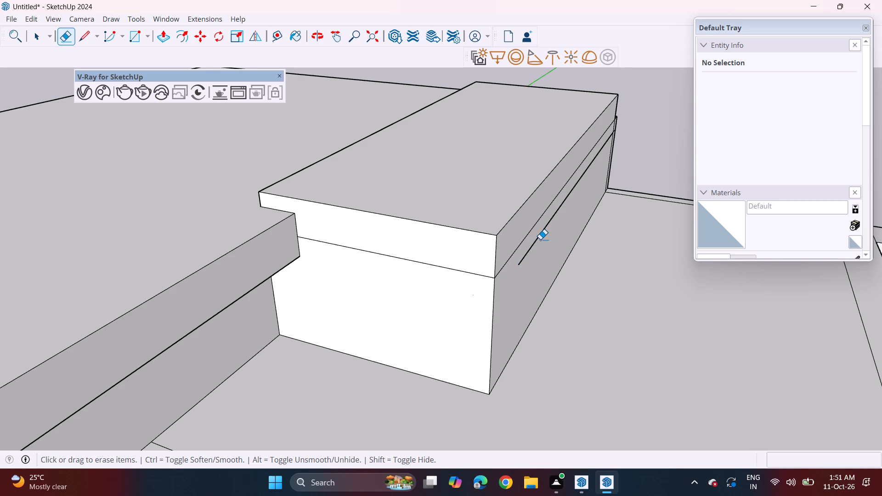
pyautogui.click(538, 237)
# Push/Pull the rear faces of the smaller and larger rooftop slabs outward about 6 3/8", flush with the back wall.
pyautogui.moveTo(581, 207); pyautogui.dragTo(418, 115, button='middle')
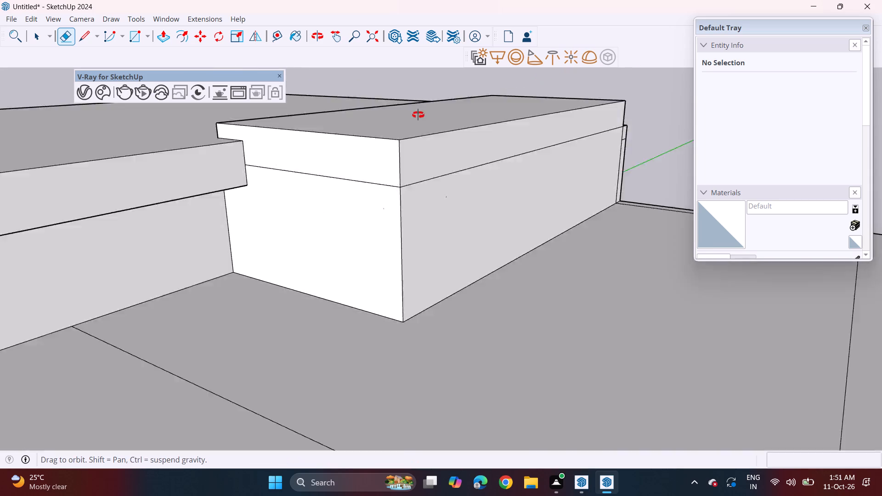
pyautogui.moveTo(418, 115); pyautogui.dragTo(145, 203, button='middle')
pyautogui.moveTo(481, 178); pyautogui.dragTo(418, 192, button='middle')
pyautogui.scroll(1, 402, 190)
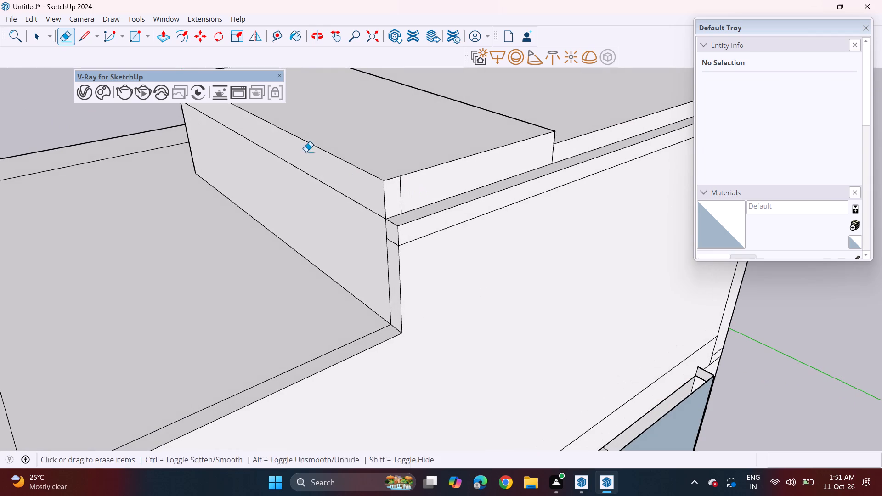
pyautogui.click(165, 35)
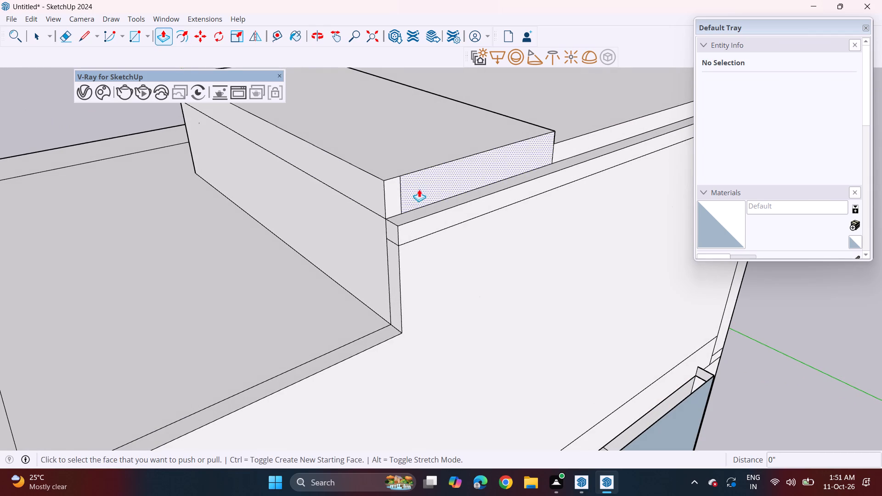
pyautogui.click(390, 207)
pyautogui.click(401, 228)
pyautogui.click(452, 172)
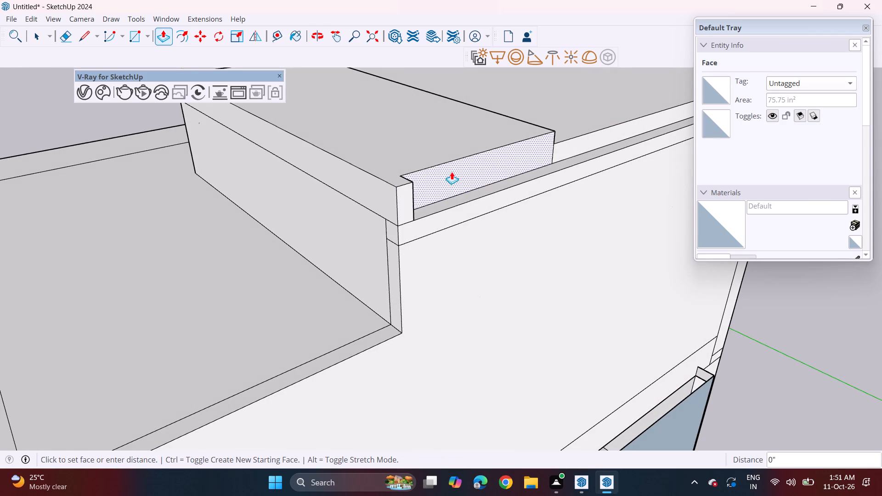
pyautogui.moveTo(429, 216); pyautogui.dragTo(437, 213)
pyautogui.click(615, 138)
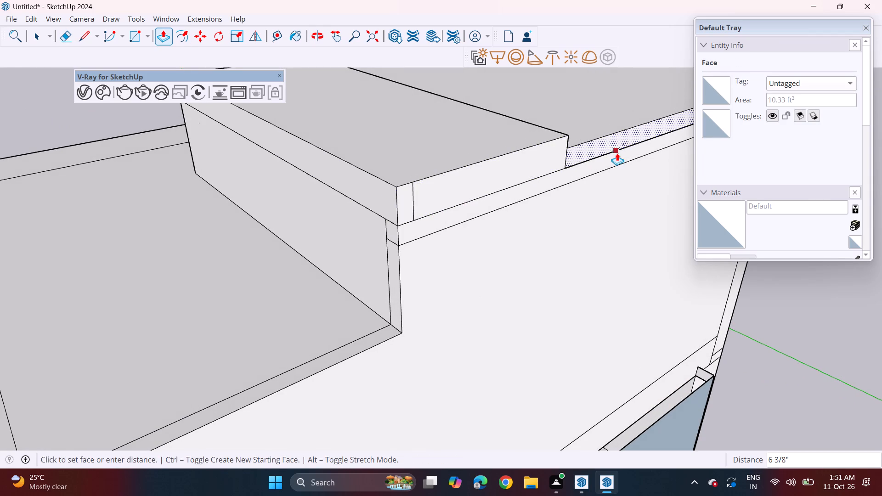
pyautogui.click(616, 156)
# Examine the rooftop slabs and the whole building's massing from the front and side.
pyautogui.moveTo(355, 235); pyautogui.dragTo(672, 152, button='middle')
pyautogui.scroll(-5, 386, 214)
pyautogui.moveTo(217, 261); pyautogui.dragTo(220, 261, button='middle')
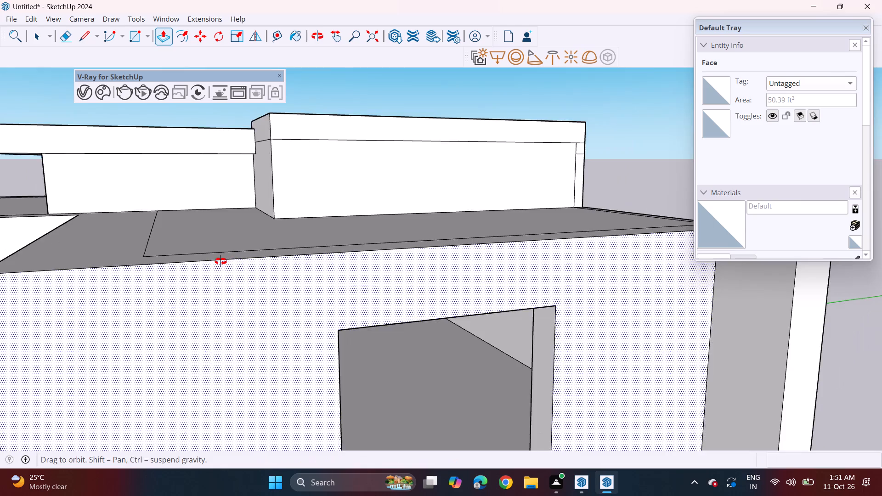
pyautogui.moveTo(220, 261); pyautogui.dragTo(349, 250, button='middle')
pyautogui.scroll(-11, 331, 240)
pyautogui.moveTo(291, 259); pyautogui.dragTo(334, 250, button='middle')
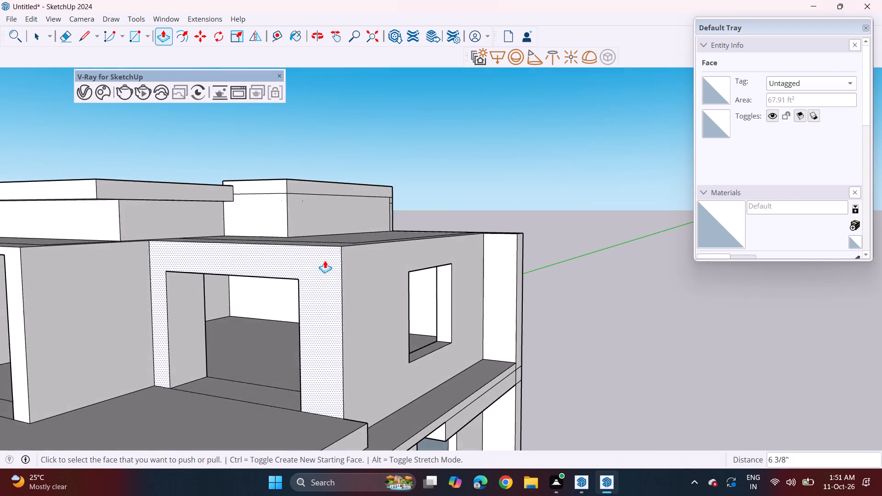
pyautogui.scroll(-4, 324, 261)
pyautogui.keyDown('shift'); pyautogui.moveTo(294, 303); pyautogui.dragTo(385, 199, button='middle'); pyautogui.keyUp('shift')
pyautogui.scroll(-2, 386, 198)
pyautogui.moveTo(371, 202); pyautogui.dragTo(423, 255, button='middle')
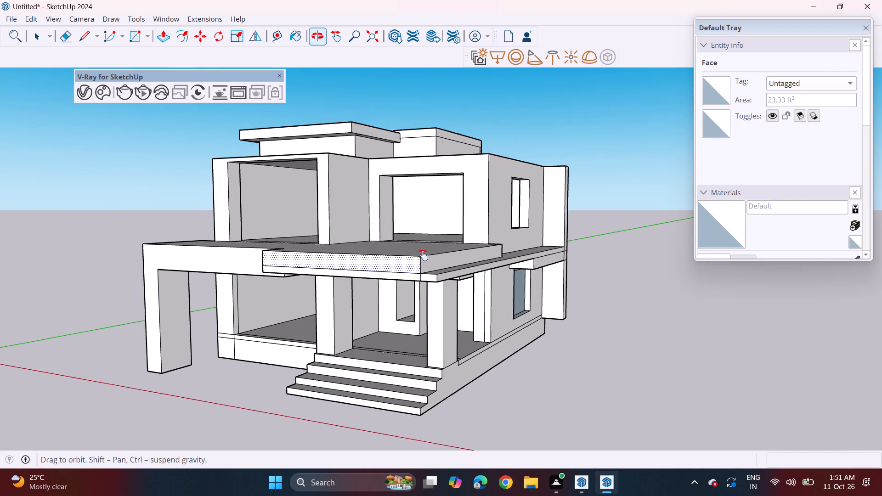
pyautogui.moveTo(423, 255); pyautogui.dragTo(429, 254, button='middle')
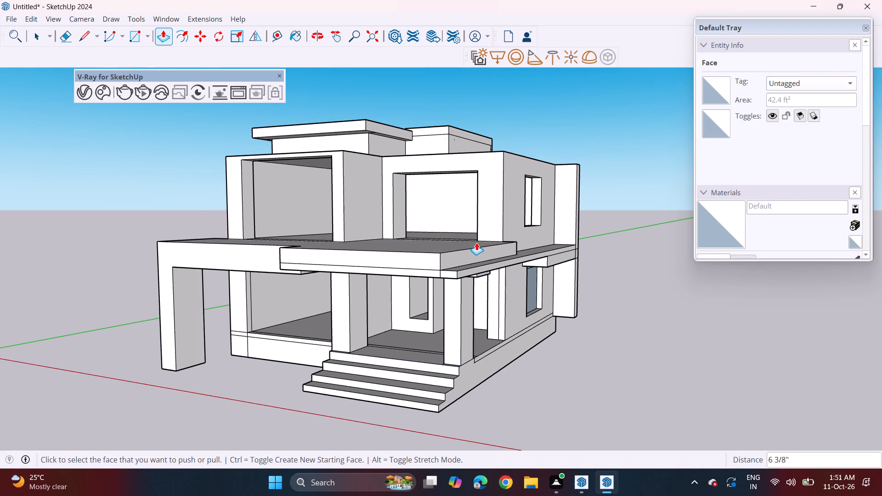
# Push/Pull the border strip around the main roof up 7 1/2" as a new volume to form a parapet.
pyautogui.moveTo(461, 184); pyautogui.dragTo(420, 282, button='middle')
pyautogui.scroll(3, 434, 178)
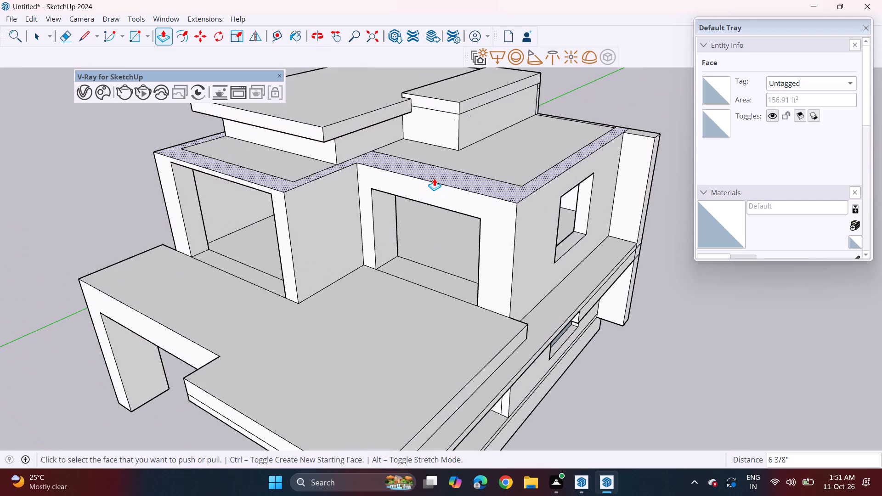
pyautogui.click(434, 178)
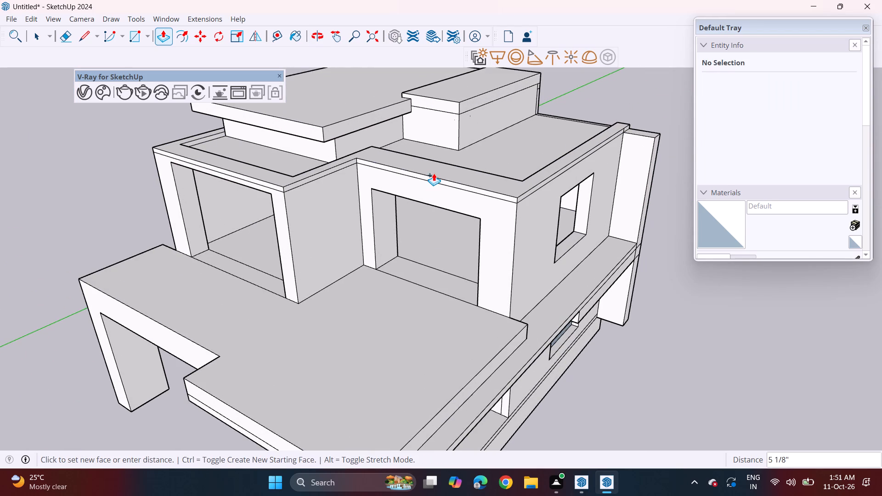
pyautogui.click(435, 171)
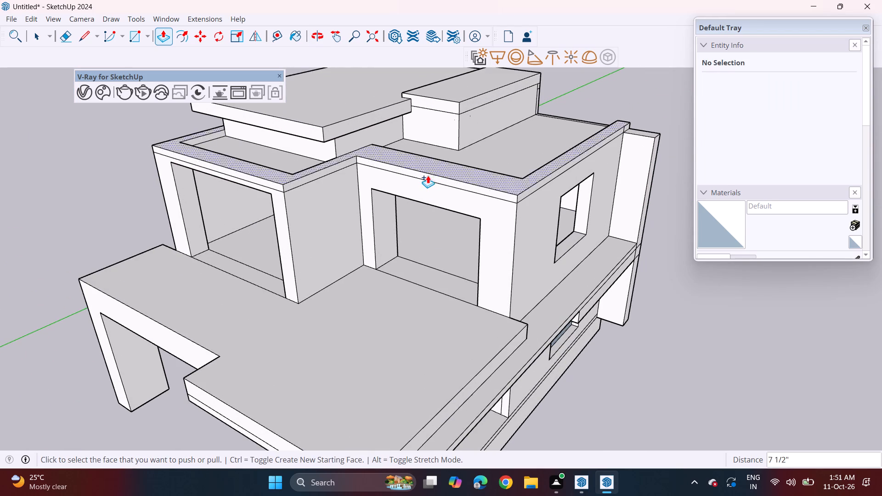
# Draw a line about 1' 5/8" long across the parapet top at the inner front corner, separating the two roof sections.
pyautogui.scroll(4, 429, 175)
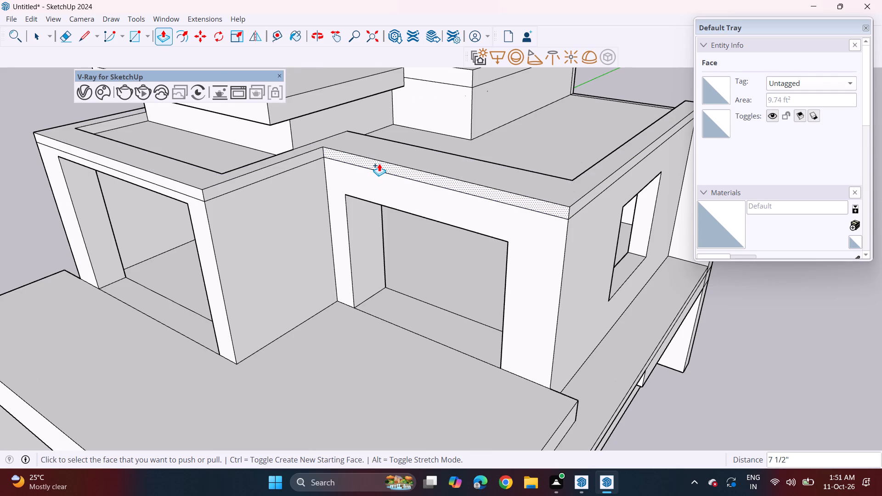
pyautogui.moveTo(379, 163); pyautogui.dragTo(415, 147, button='middle')
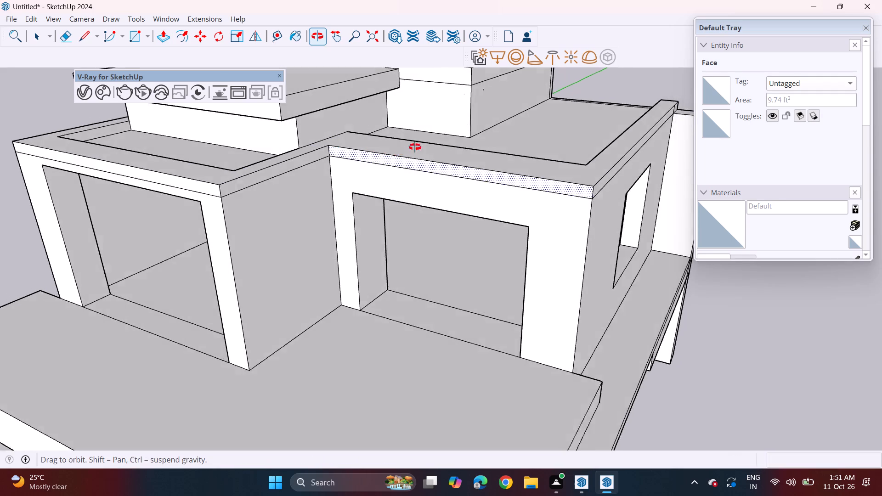
pyautogui.moveTo(415, 147); pyautogui.dragTo(424, 140, button='middle')
pyautogui.scroll(4, 303, 135)
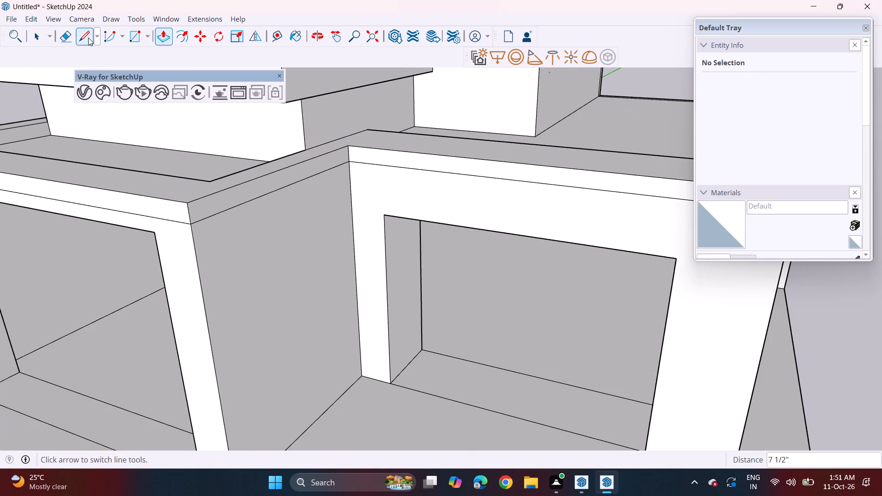
pyautogui.click(88, 38)
pyautogui.moveTo(293, 208); pyautogui.dragTo(296, 237, button='middle')
pyautogui.scroll(2, 335, 179)
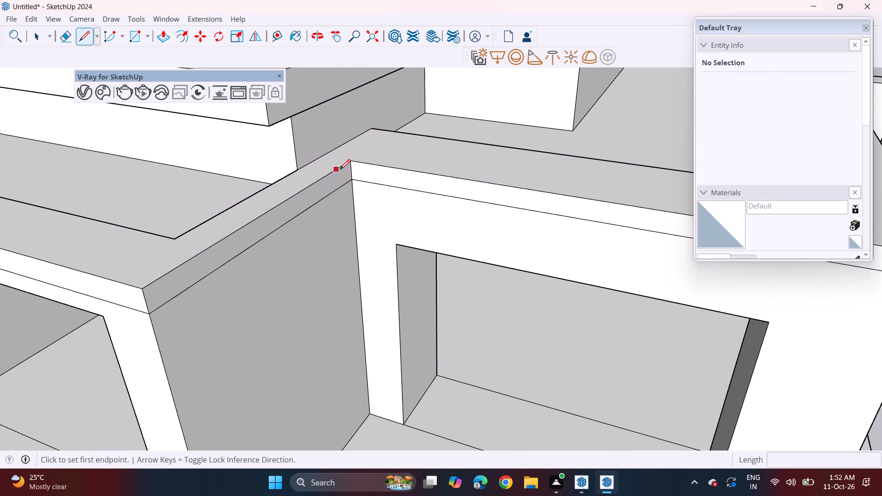
pyautogui.click(346, 162)
pyautogui.click(322, 154)
# Raise the separated parapet section around the recessed front wall and window-side wall by about 11 13/16".
pyautogui.scroll(-4, 386, 187)
pyautogui.moveTo(377, 178); pyautogui.dragTo(296, 160, button='middle')
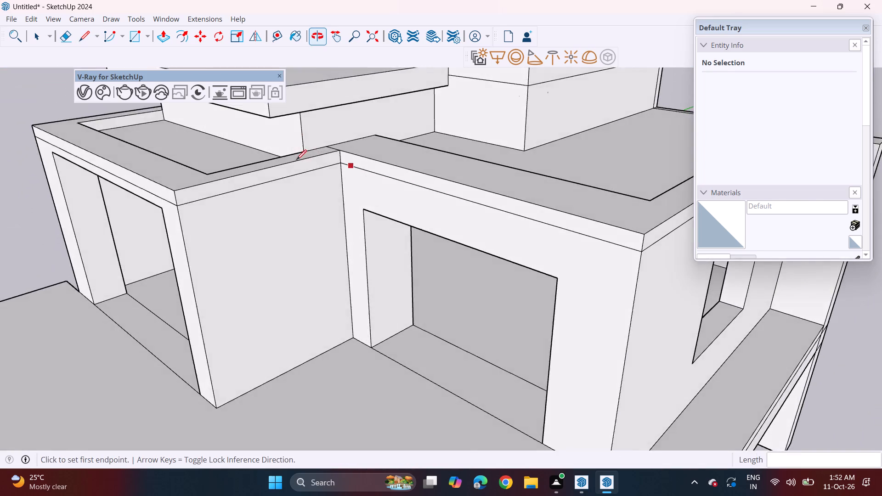
pyautogui.scroll(-4, 300, 167)
pyautogui.click(159, 35)
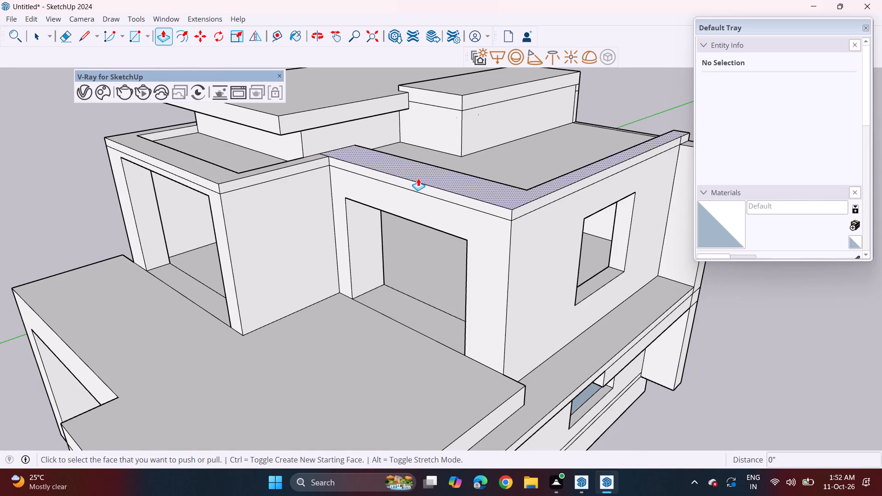
pyautogui.click(418, 178)
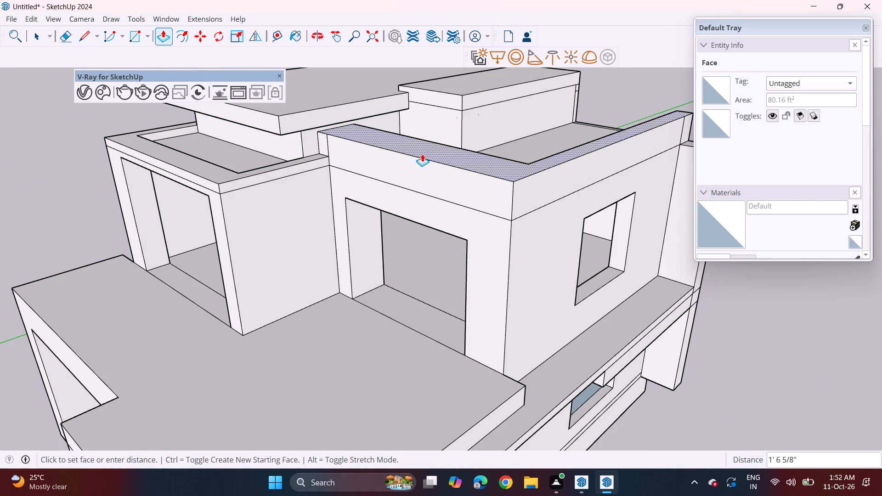
pyautogui.click(421, 163)
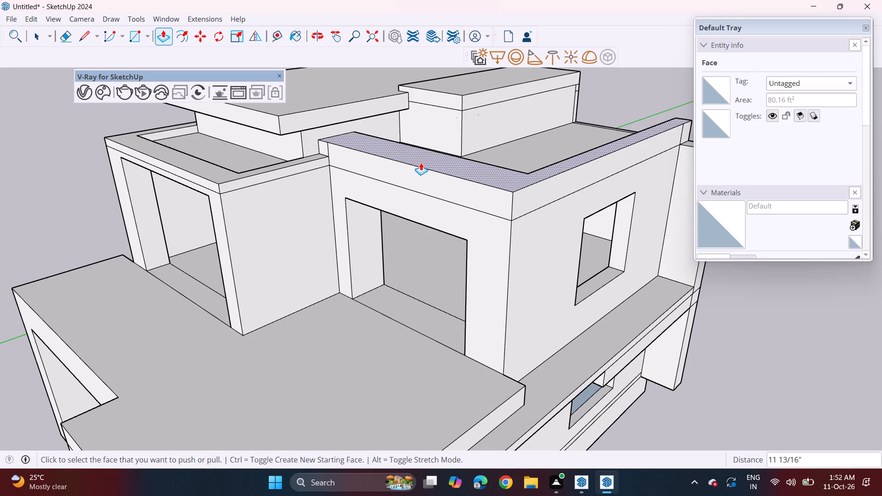
# Erase the short vertical seam near the inner end of the raised parapet's front face.
pyautogui.moveTo(366, 193); pyautogui.dragTo(467, 157, button='middle')
pyautogui.scroll(4, 370, 130)
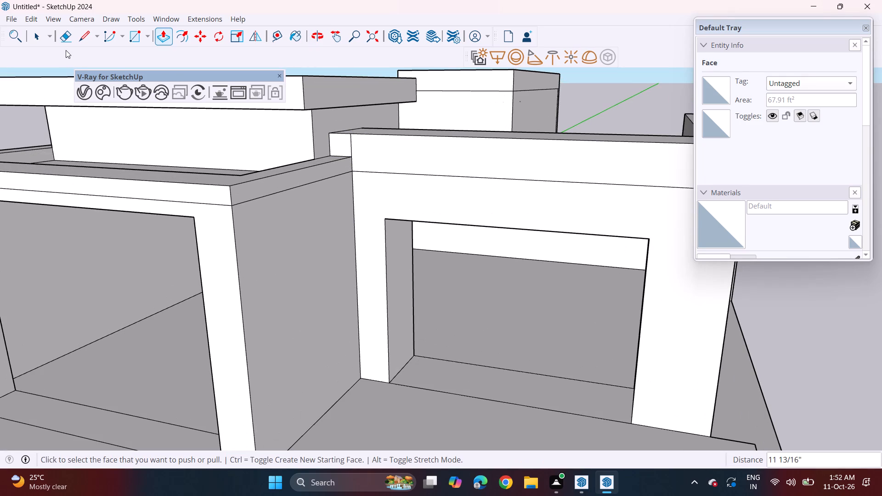
pyautogui.click(66, 36)
pyautogui.moveTo(345, 145); pyautogui.dragTo(367, 152)
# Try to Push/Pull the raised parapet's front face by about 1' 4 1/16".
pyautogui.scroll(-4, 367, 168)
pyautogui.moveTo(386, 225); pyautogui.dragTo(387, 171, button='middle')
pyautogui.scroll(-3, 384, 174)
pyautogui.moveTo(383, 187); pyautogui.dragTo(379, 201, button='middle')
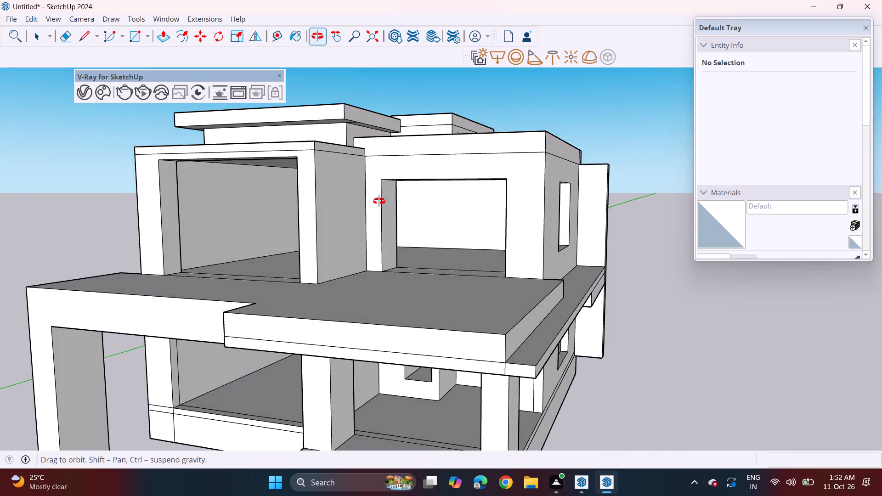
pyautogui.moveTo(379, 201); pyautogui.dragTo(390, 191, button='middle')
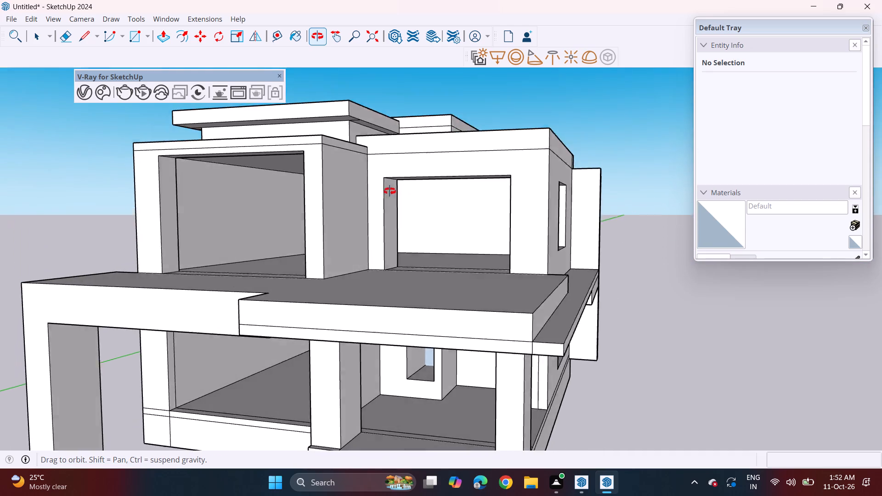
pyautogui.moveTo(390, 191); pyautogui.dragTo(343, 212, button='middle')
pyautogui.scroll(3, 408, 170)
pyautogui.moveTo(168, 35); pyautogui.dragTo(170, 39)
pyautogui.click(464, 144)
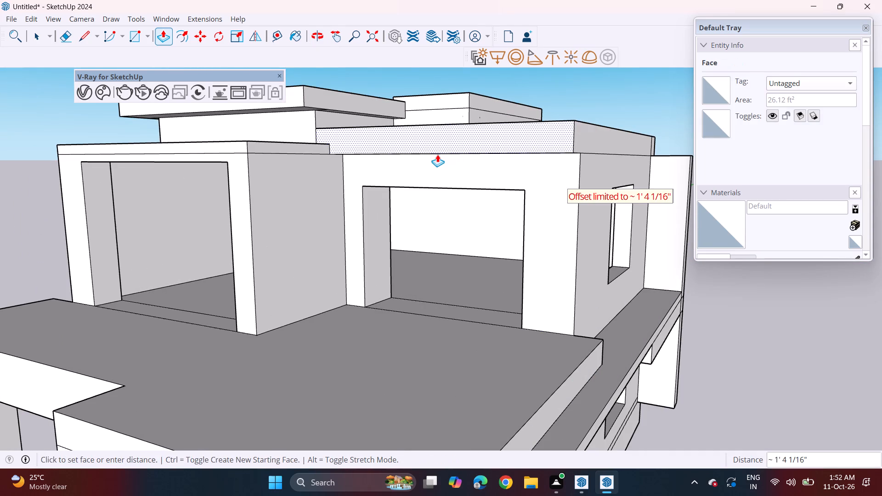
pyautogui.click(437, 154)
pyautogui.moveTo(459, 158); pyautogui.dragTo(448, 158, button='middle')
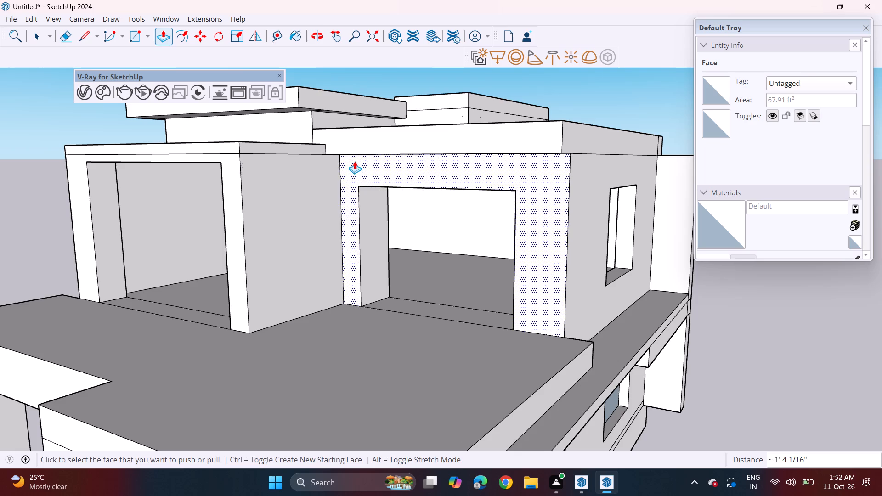
# Pull the raised parapet's window-side face outward to overhang the side wall.
pyautogui.moveTo(324, 151); pyautogui.dragTo(394, 149, button='middle')
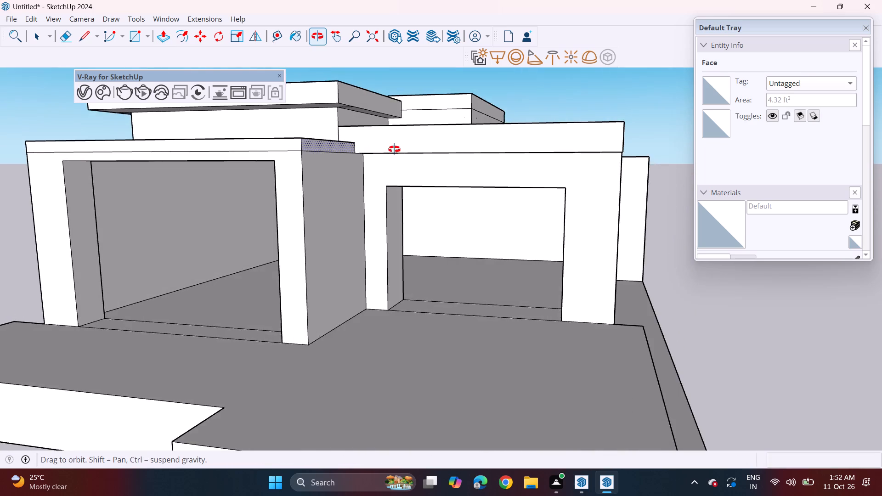
pyautogui.moveTo(394, 149); pyautogui.dragTo(280, 143, button='middle')
pyautogui.click(564, 141)
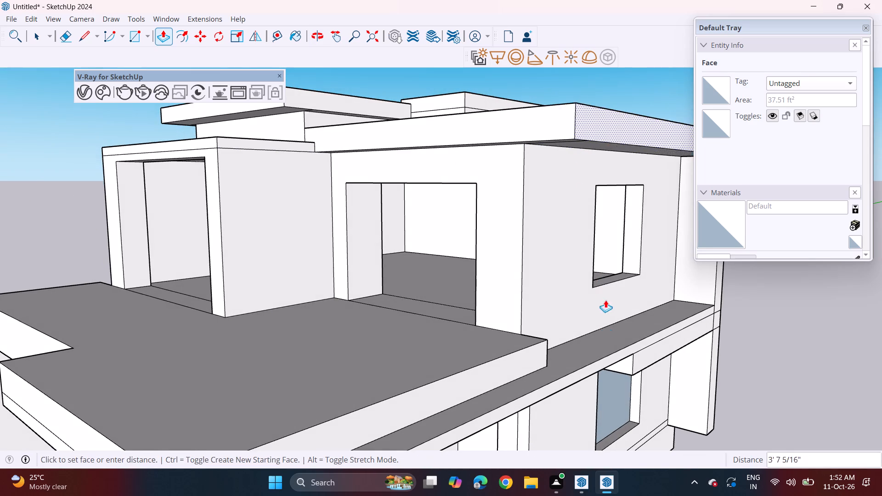
pyautogui.click(613, 356)
# Pull the raised parapet's front face outward 1' 3 13/16" to overhang the recessed front wall.
pyautogui.scroll(-3, 509, 216)
pyautogui.moveTo(511, 196); pyautogui.dragTo(413, 154, button='middle')
pyautogui.scroll(4, 420, 134)
pyautogui.click(421, 113)
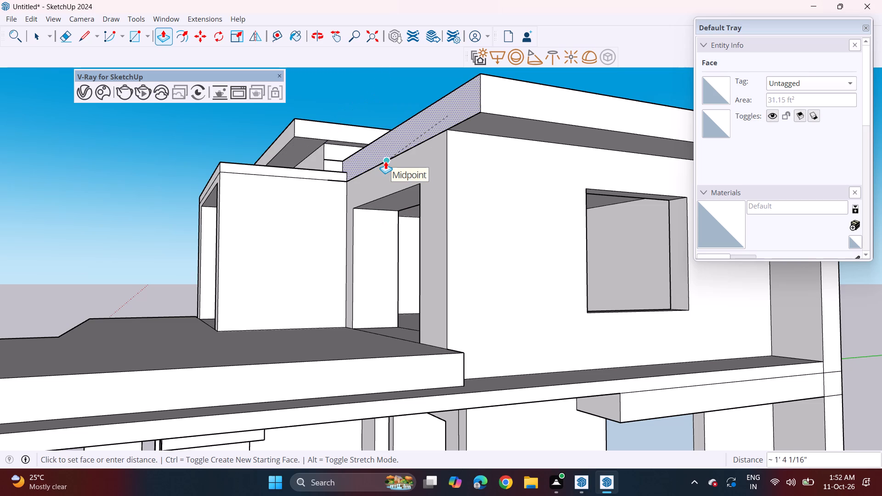
pyautogui.moveTo(382, 160); pyautogui.dragTo(396, 225, button='middle')
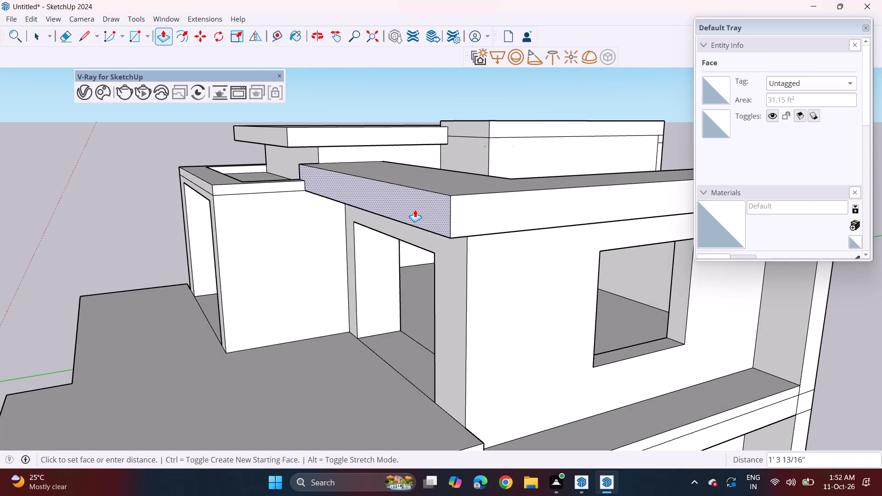
pyautogui.click(415, 209)
# Push the inner end of the parapet's front overhang back 1' 5/8", flush with the side of the projecting front room.
pyautogui.moveTo(454, 229); pyautogui.dragTo(469, 150, button='middle')
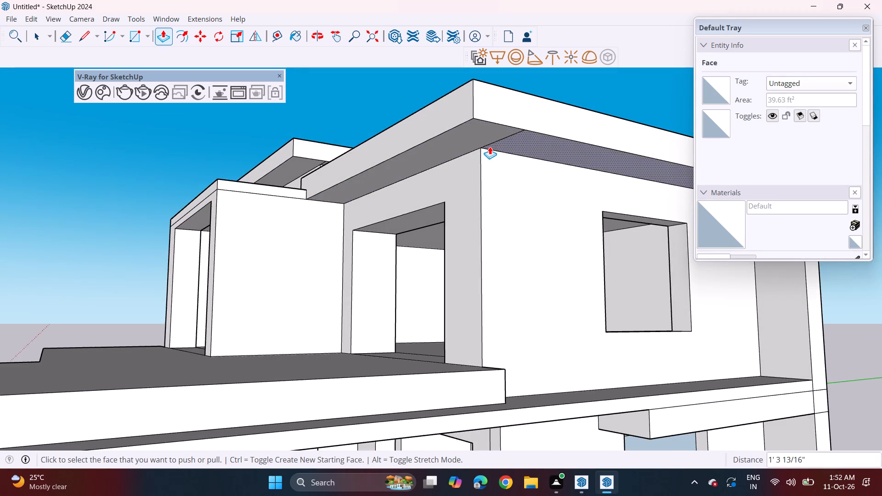
pyautogui.scroll(-7, 490, 147)
pyautogui.scroll(-4, 445, 264)
pyautogui.moveTo(390, 299); pyautogui.dragTo(503, 358, button='middle')
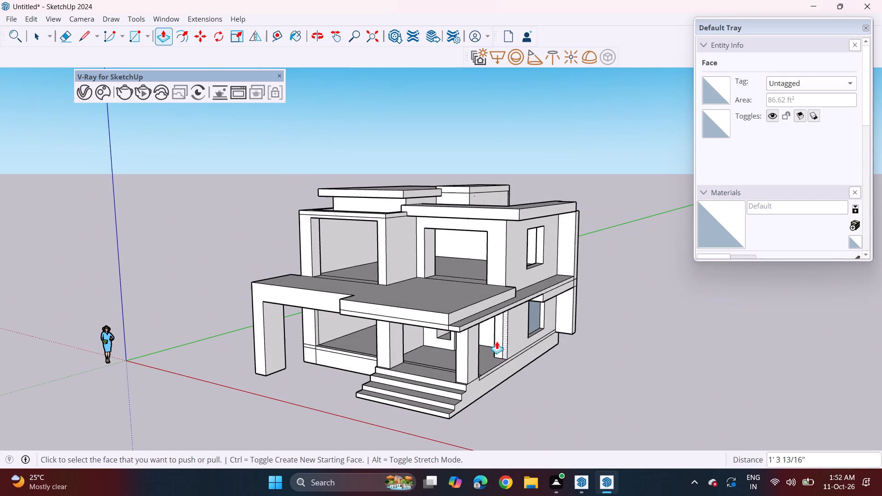
pyautogui.moveTo(447, 227); pyautogui.dragTo(441, 189, button='middle')
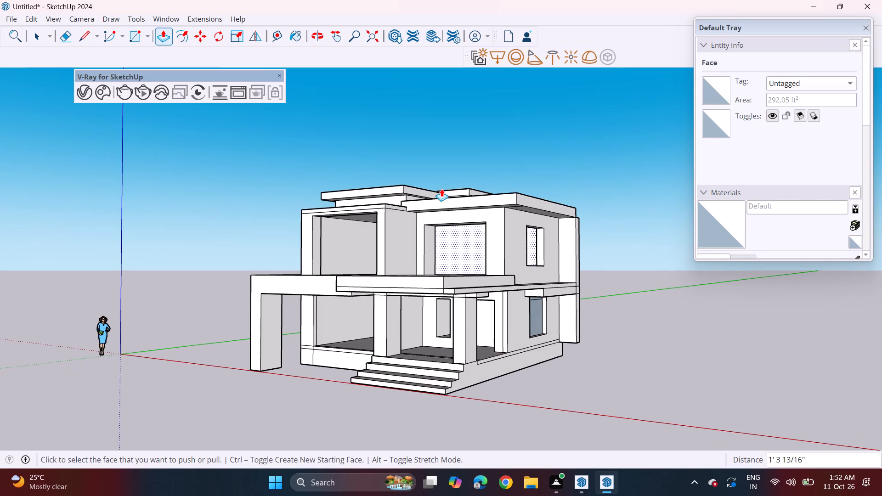
pyautogui.moveTo(416, 201); pyautogui.dragTo(501, 237, button='middle')
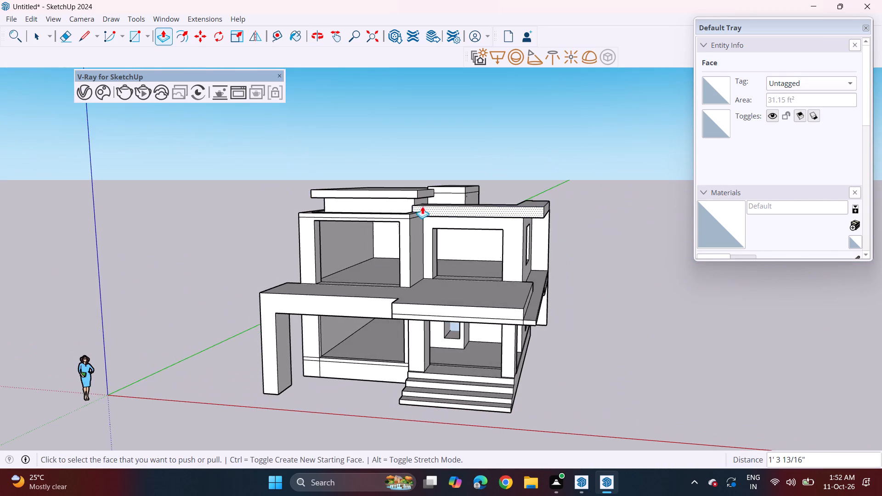
pyautogui.scroll(7, 416, 200)
pyautogui.moveTo(401, 209); pyautogui.dragTo(457, 240, button='middle')
pyautogui.scroll(5, 450, 245)
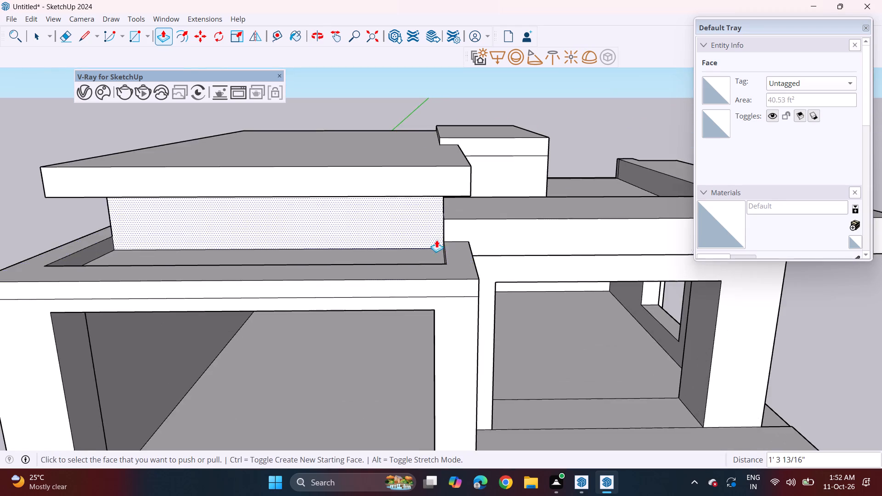
pyautogui.moveTo(431, 240); pyautogui.dragTo(506, 236, button='middle')
pyautogui.scroll(4, 527, 227)
pyautogui.click(528, 223)
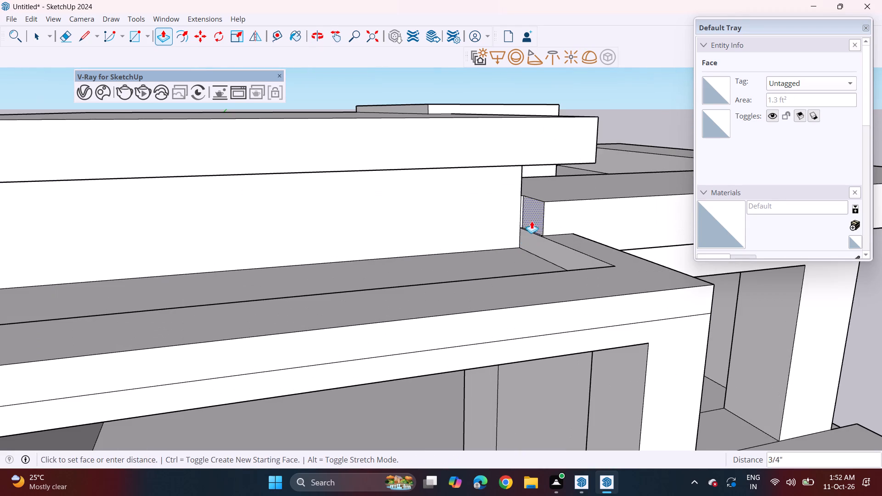
pyautogui.click(571, 232)
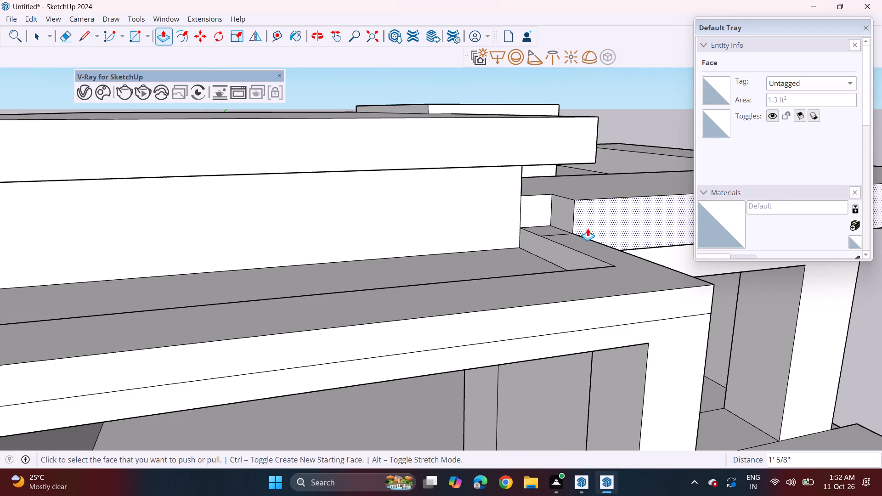
# Push the leftover parapet piece above the projecting room's lower parapet back about 4' 6 5/8" to remove it.
pyautogui.moveTo(588, 228); pyautogui.dragTo(484, 272, button='middle')
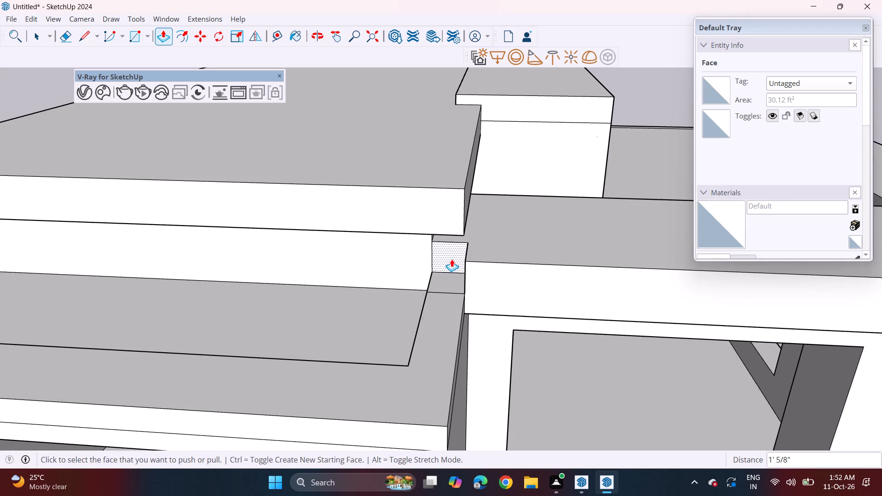
pyautogui.click(452, 259)
pyautogui.click(478, 202)
# Erase the stray edge on the side wall of the large rooftop block, beside the raised parapet's inner end.
pyautogui.moveTo(486, 260); pyautogui.dragTo(484, 254, button='middle')
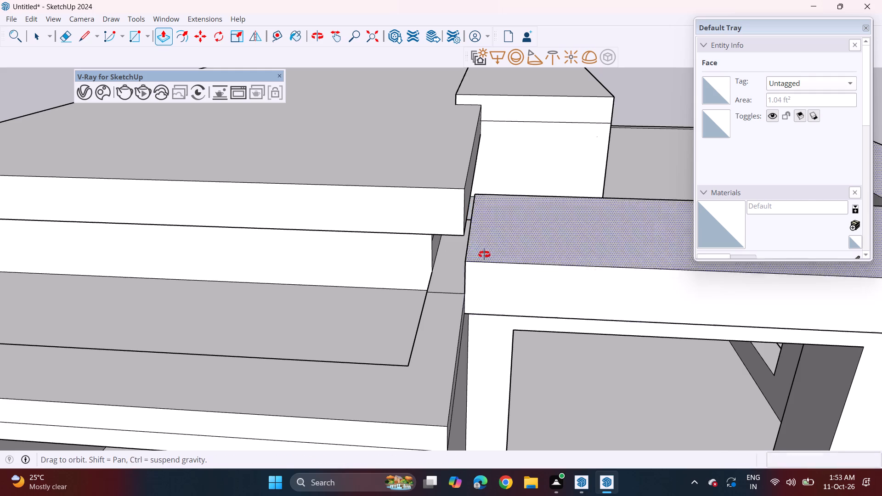
pyautogui.moveTo(484, 254); pyautogui.dragTo(450, 178, button='middle')
pyautogui.scroll(-2, 449, 179)
pyautogui.moveTo(462, 220); pyautogui.dragTo(434, 197, button='middle')
pyautogui.scroll(-4, 434, 197)
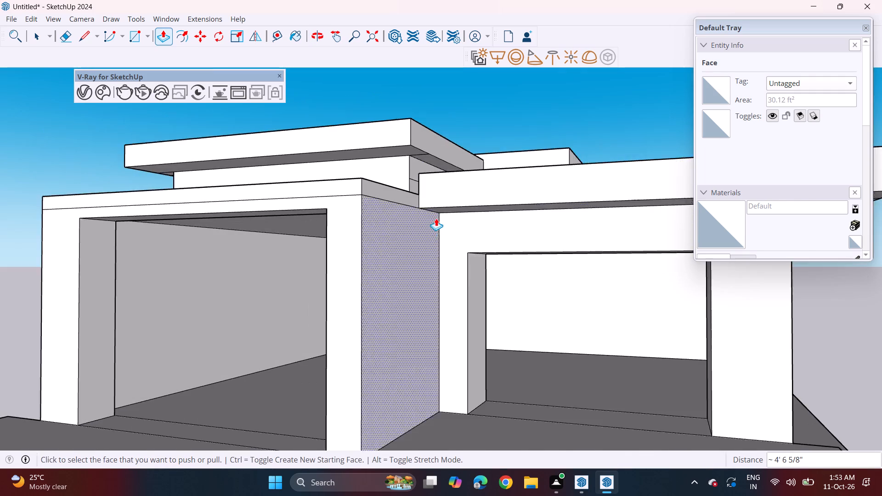
pyautogui.scroll(-4, 436, 218)
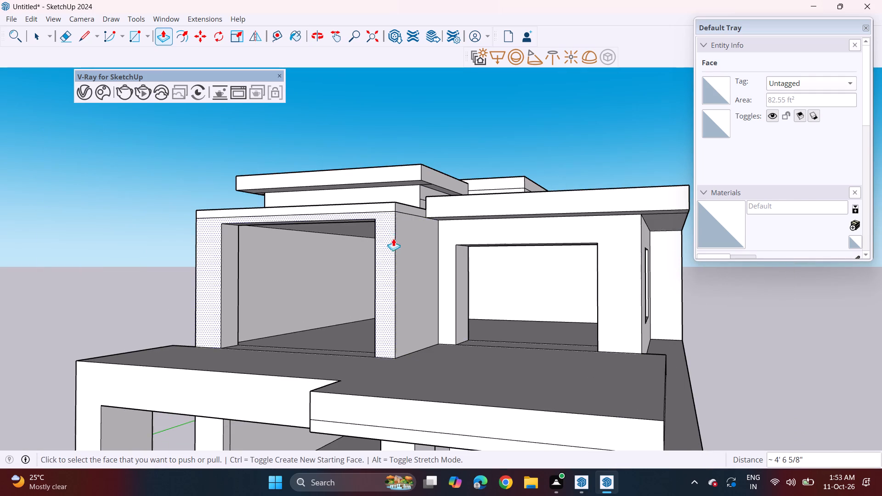
pyautogui.scroll(5, 407, 197)
pyautogui.scroll(8, 452, 230)
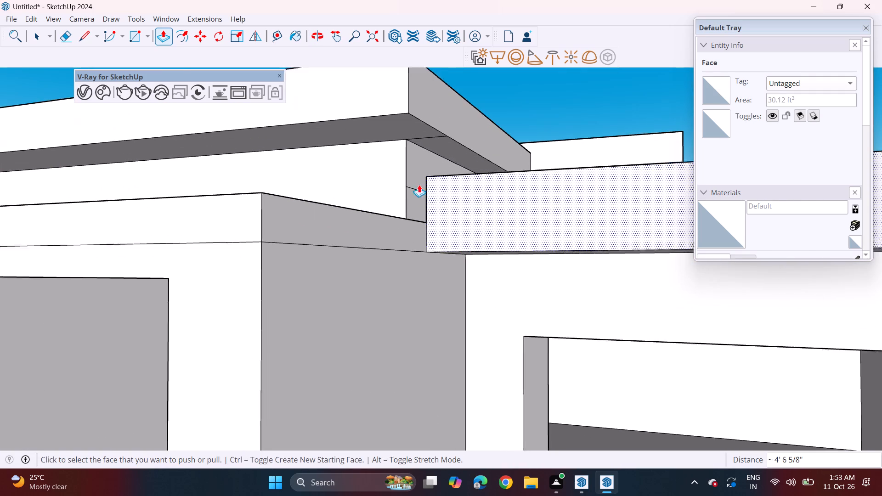
pyautogui.moveTo(68, 32); pyautogui.dragTo(72, 39)
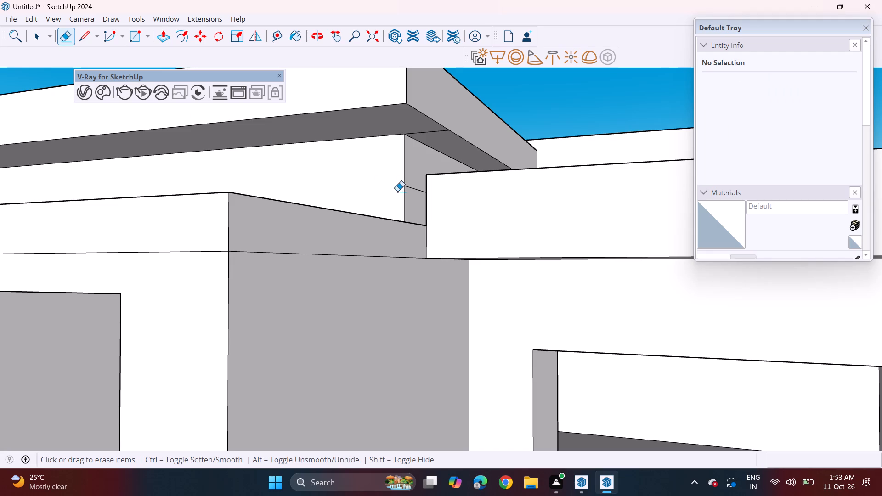
pyautogui.moveTo(416, 191); pyautogui.dragTo(417, 183)
# Pull the front face of the small rear rooftop block's top band outward 9 7/8" to form a slab overhang.
pyautogui.scroll(-10, 417, 181)
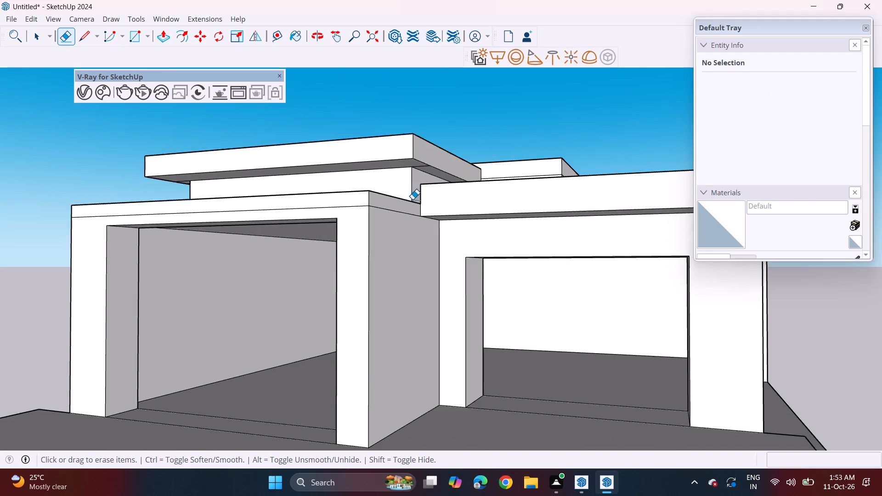
pyautogui.scroll(-3, 413, 199)
pyautogui.moveTo(478, 224); pyautogui.dragTo(471, 243, button='middle')
pyautogui.scroll(-4, 472, 243)
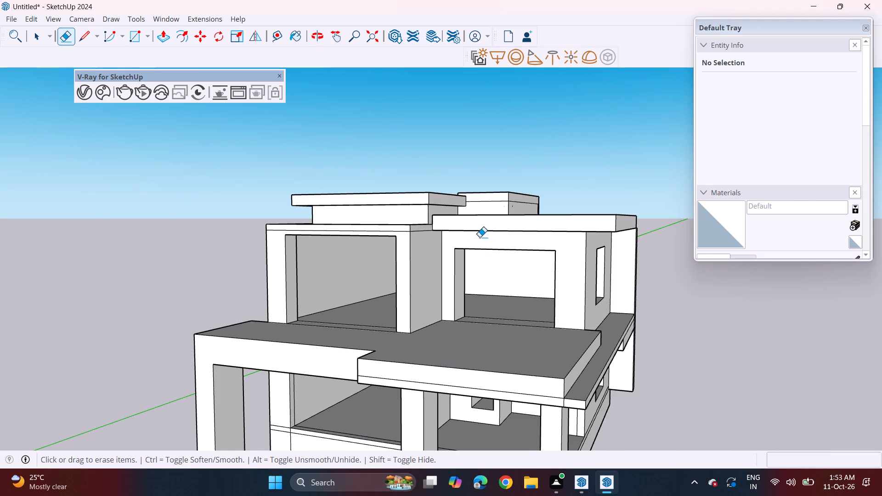
pyautogui.moveTo(480, 237); pyautogui.dragTo(476, 222, button='middle')
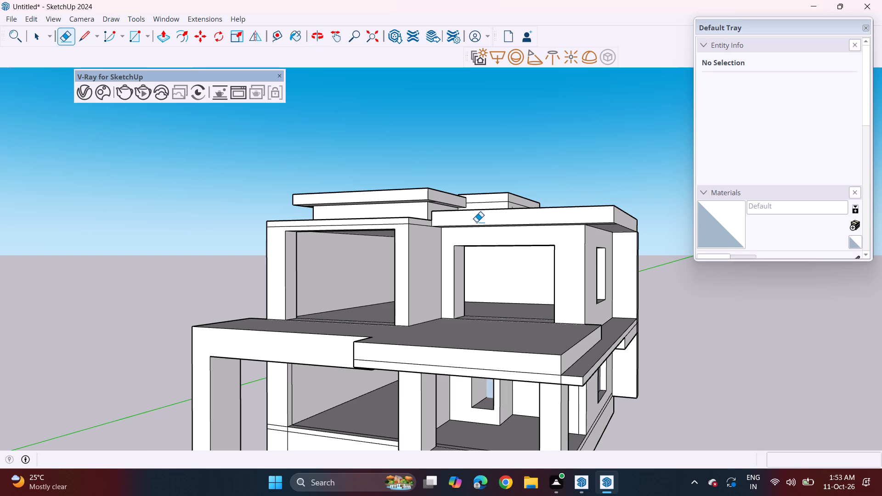
pyautogui.moveTo(489, 191); pyautogui.dragTo(490, 231, button='middle')
pyautogui.scroll(9, 502, 202)
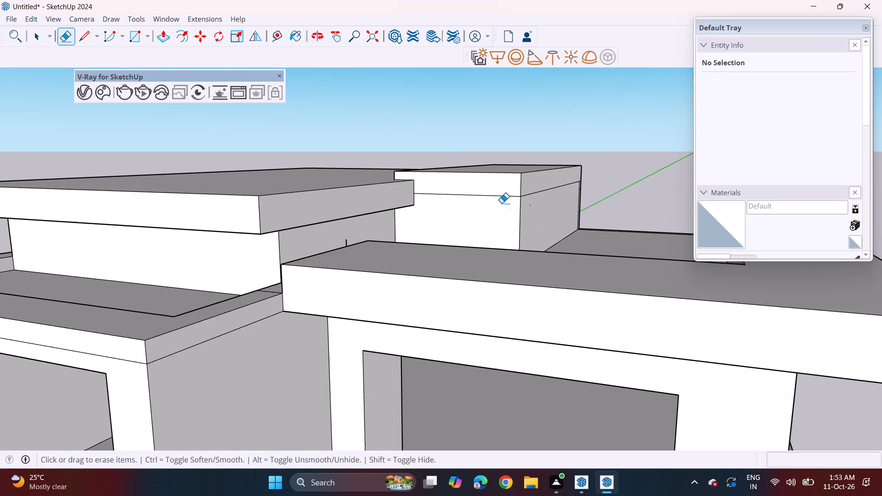
pyautogui.moveTo(505, 206); pyautogui.dragTo(417, 200, button='middle')
pyautogui.scroll(3, 450, 202)
pyautogui.scroll(5, 407, 193)
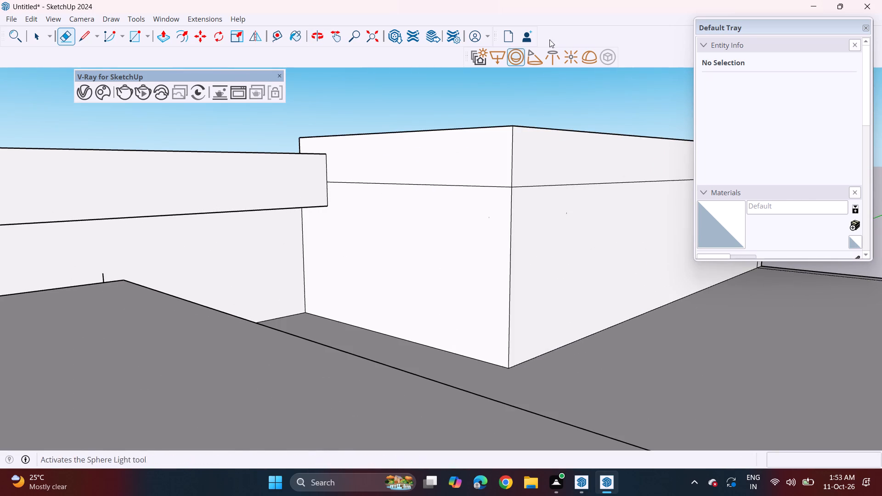
pyautogui.click(164, 38)
pyautogui.click(405, 173)
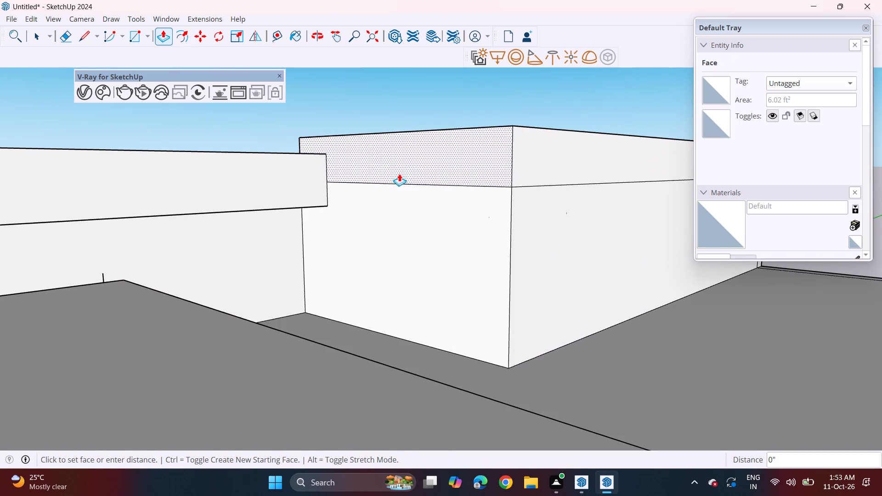
pyautogui.click(375, 176)
# Thin the rear rooftop block's front slab overhang by pushing its underside and the adjoining corner strip up about 7 3/4".
pyautogui.moveTo(383, 190); pyautogui.dragTo(372, 162, button='middle')
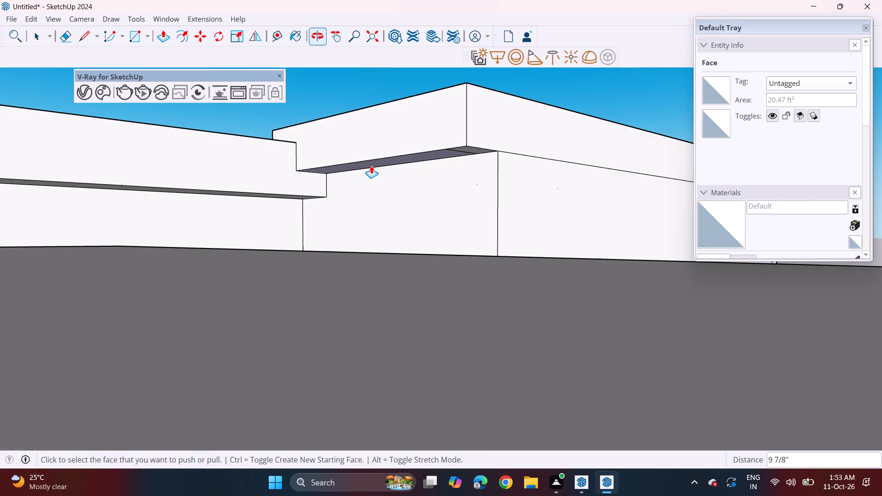
pyautogui.click(371, 166)
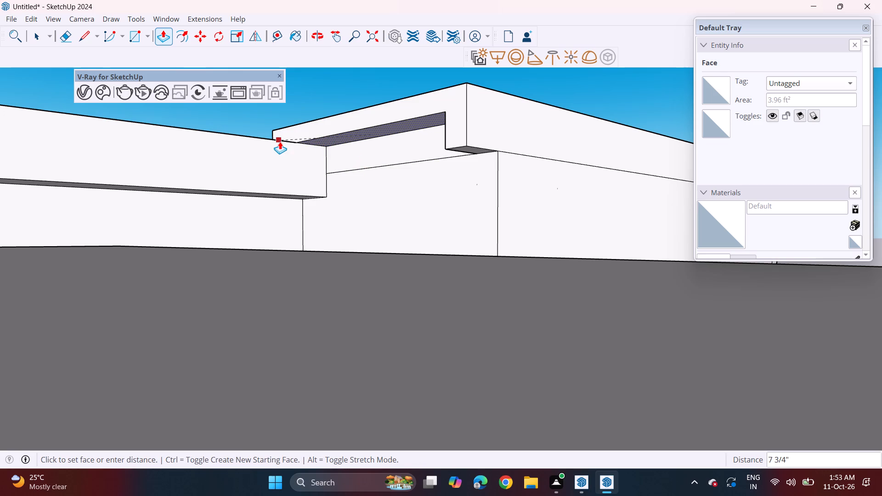
pyautogui.click(280, 141)
pyautogui.doubleClick(474, 152)
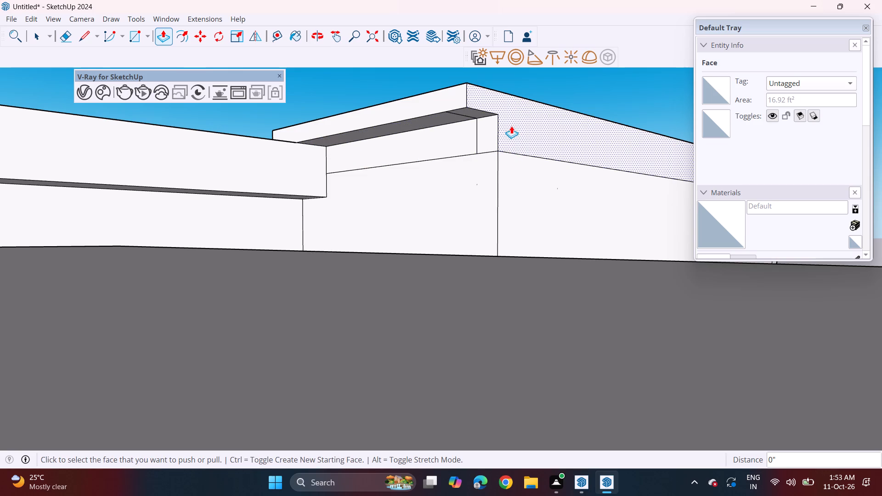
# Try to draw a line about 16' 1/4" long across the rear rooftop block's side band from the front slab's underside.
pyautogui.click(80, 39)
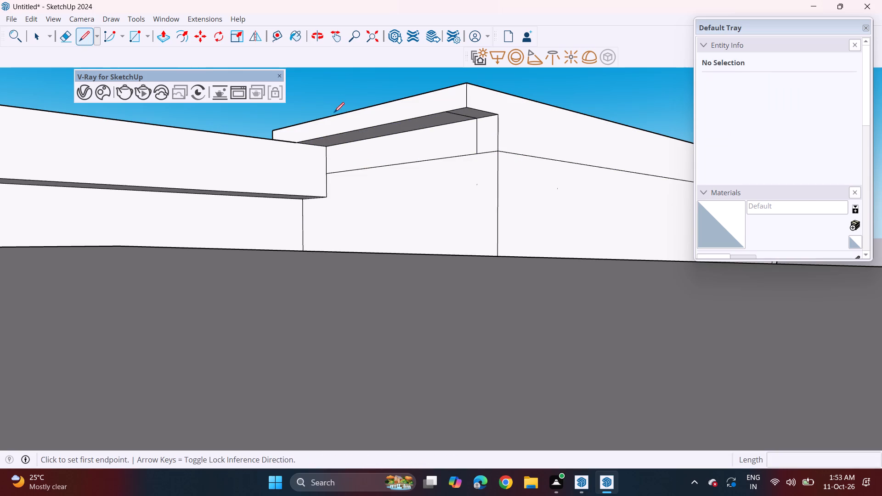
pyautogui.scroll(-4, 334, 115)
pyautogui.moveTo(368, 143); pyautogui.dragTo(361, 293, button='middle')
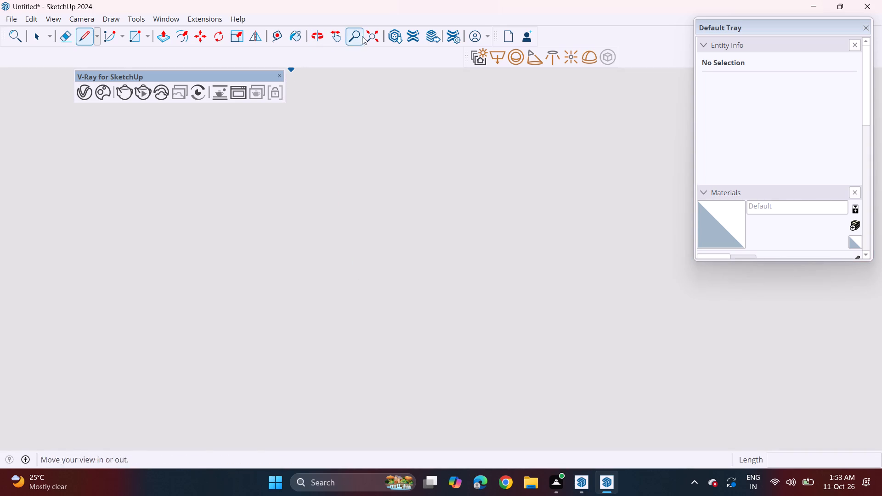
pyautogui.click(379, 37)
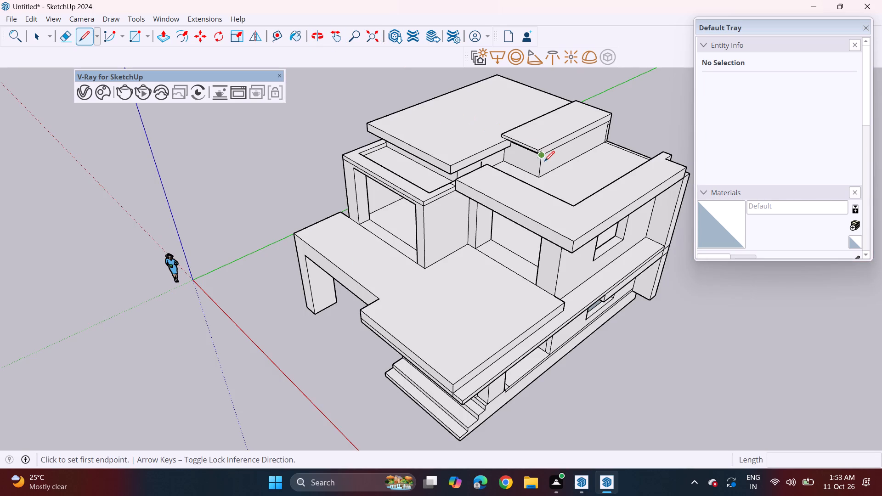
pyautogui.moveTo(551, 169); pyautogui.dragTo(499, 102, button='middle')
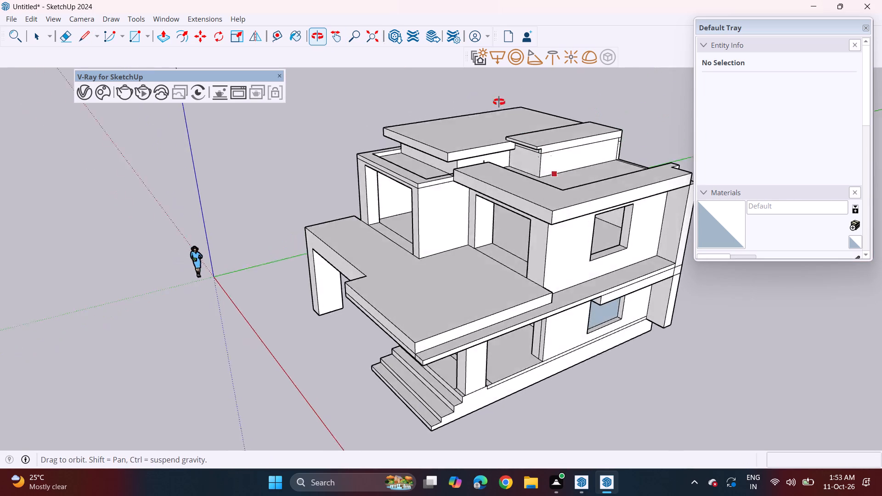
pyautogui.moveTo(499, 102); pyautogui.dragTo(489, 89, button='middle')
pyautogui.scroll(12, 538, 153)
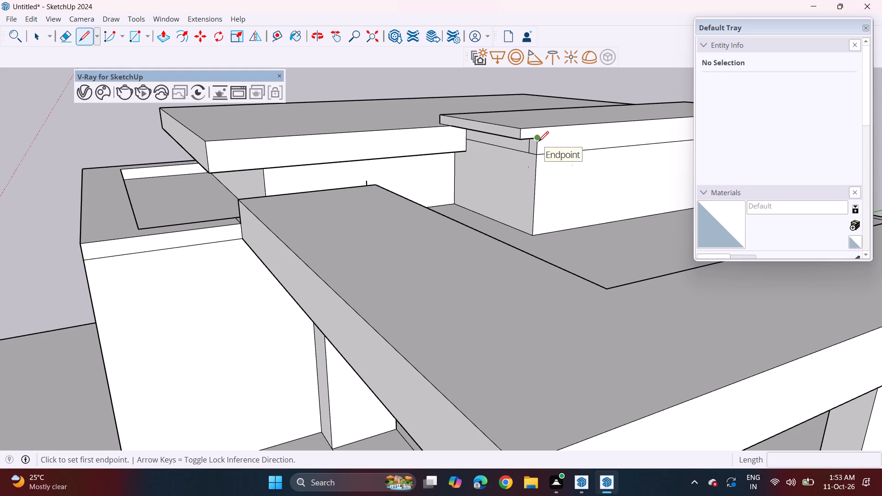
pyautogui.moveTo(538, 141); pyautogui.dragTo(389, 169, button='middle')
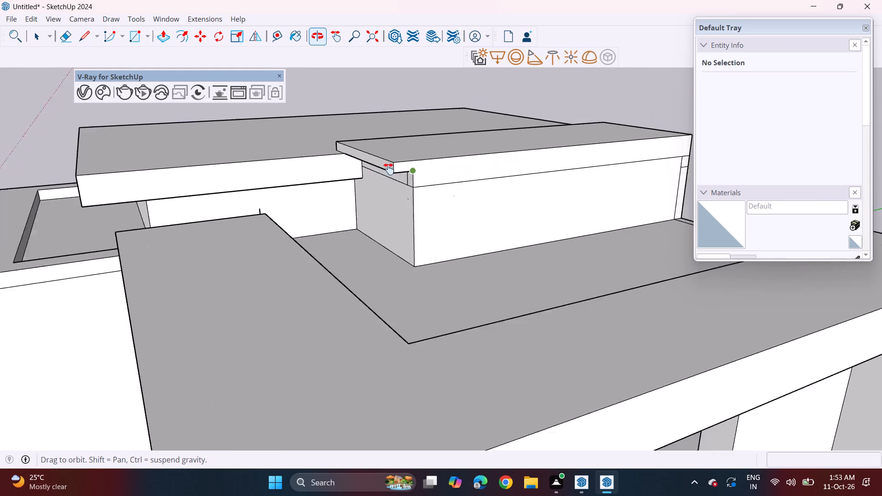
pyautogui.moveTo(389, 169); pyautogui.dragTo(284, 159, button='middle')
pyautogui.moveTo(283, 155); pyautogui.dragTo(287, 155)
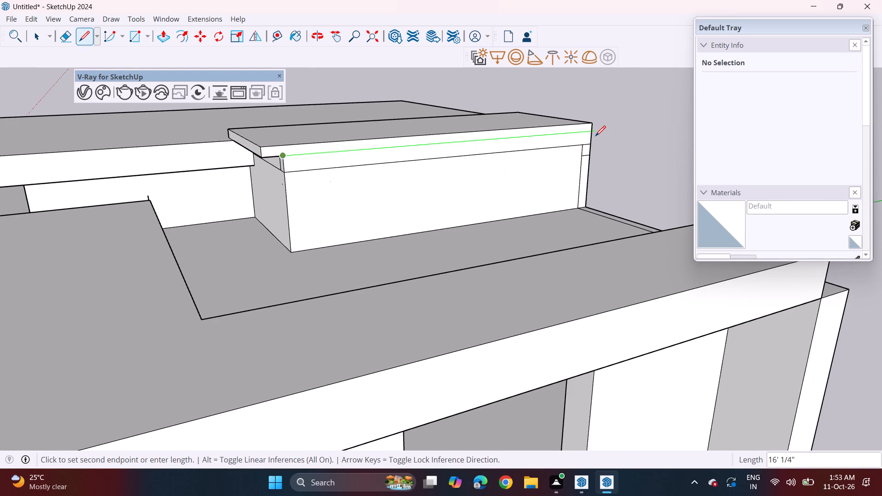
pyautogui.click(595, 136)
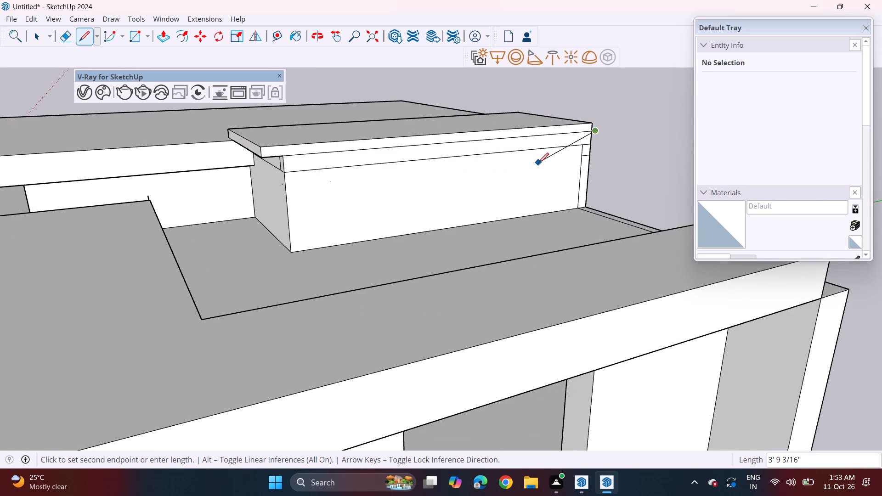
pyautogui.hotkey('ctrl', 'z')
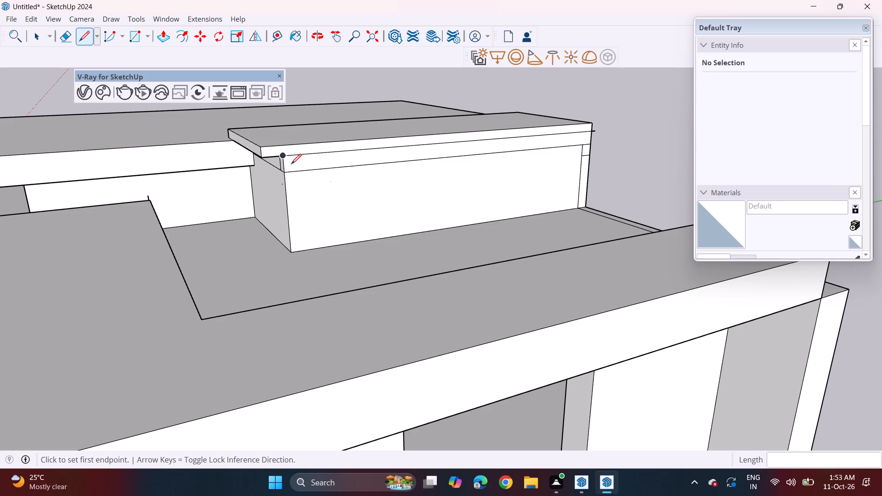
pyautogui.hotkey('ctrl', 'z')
# Draw a line about 15' 9 3/16" long across the rear rooftop block's side band, level with the front slab's underside.
pyautogui.moveTo(283, 161); pyautogui.dragTo(292, 164)
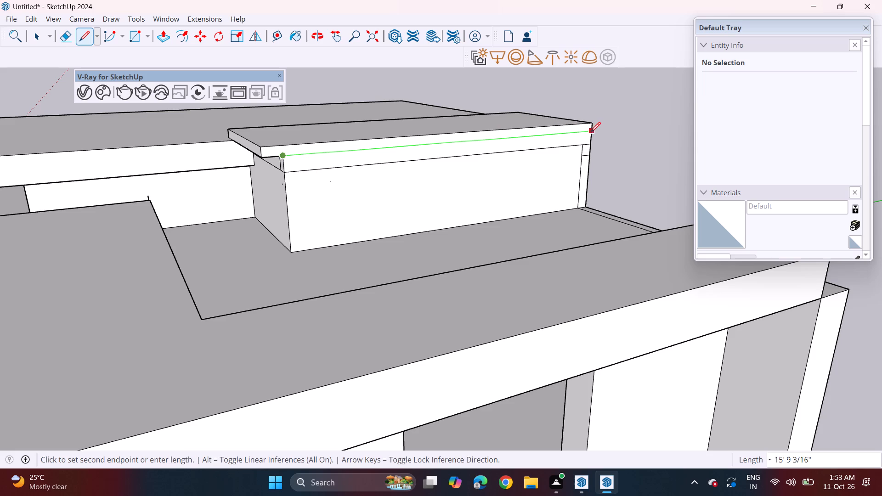
pyautogui.click(592, 134)
# Pull the upper strip of the rear rooftop block's side band outward 1' 2 11/16" to form a side slab overhang.
pyautogui.press('p')
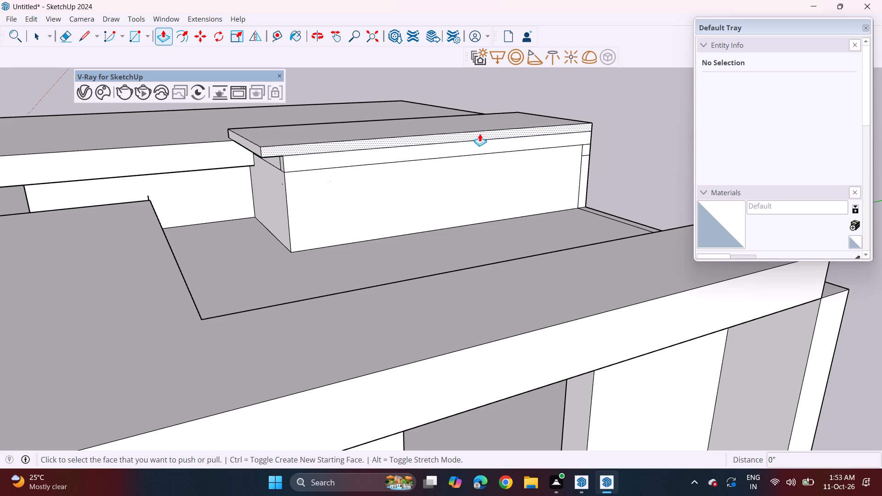
pyautogui.click(480, 134)
pyautogui.click(492, 147)
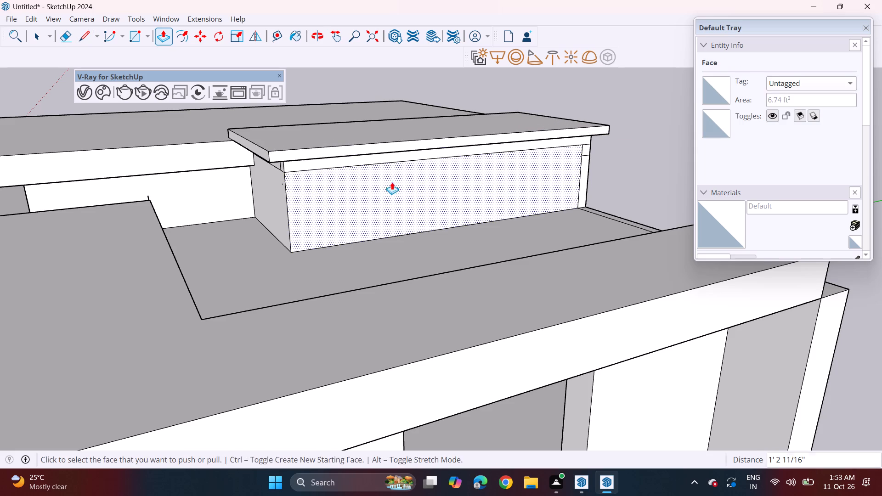
# Erase the leftover band and corner edges beneath the overhanging slab on the rear rooftop block's front and side walls.
pyautogui.moveTo(392, 184); pyautogui.dragTo(447, 165, button='middle')
pyautogui.moveTo(68, 40); pyautogui.dragTo(74, 44)
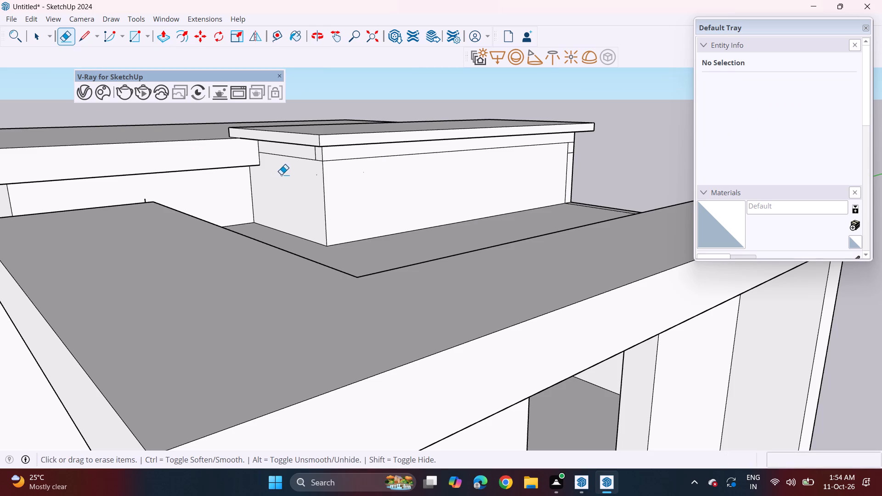
pyautogui.scroll(3, 321, 167)
pyautogui.moveTo(362, 157); pyautogui.dragTo(363, 165)
pyautogui.moveTo(298, 155); pyautogui.dragTo(296, 165)
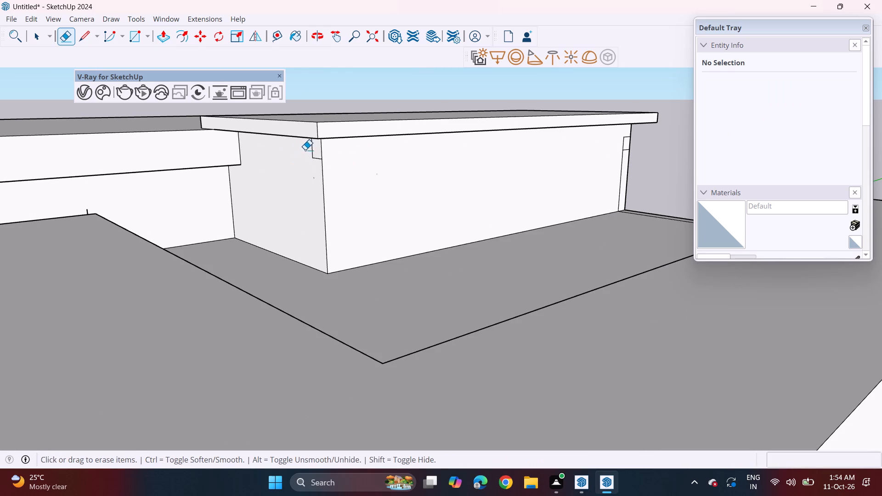
pyautogui.click(311, 150)
pyautogui.click(316, 159)
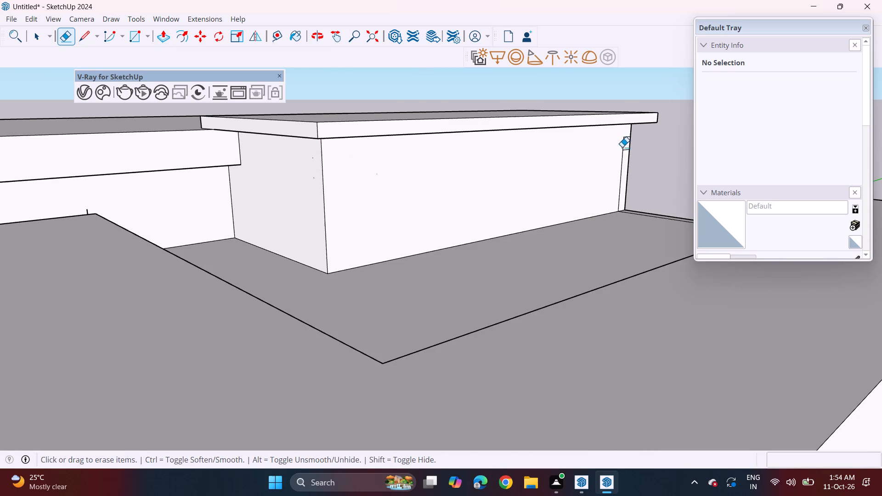
pyautogui.moveTo(623, 150); pyautogui.dragTo(625, 160)
pyautogui.click(625, 137)
# Pull the small rear rooftop slab's inner side face 11' 7 9/16" outward across the large rooftop slab.
pyautogui.moveTo(436, 252); pyautogui.dragTo(496, 226, button='middle')
pyautogui.scroll(-3, 472, 202)
pyautogui.scroll(-3, 381, 219)
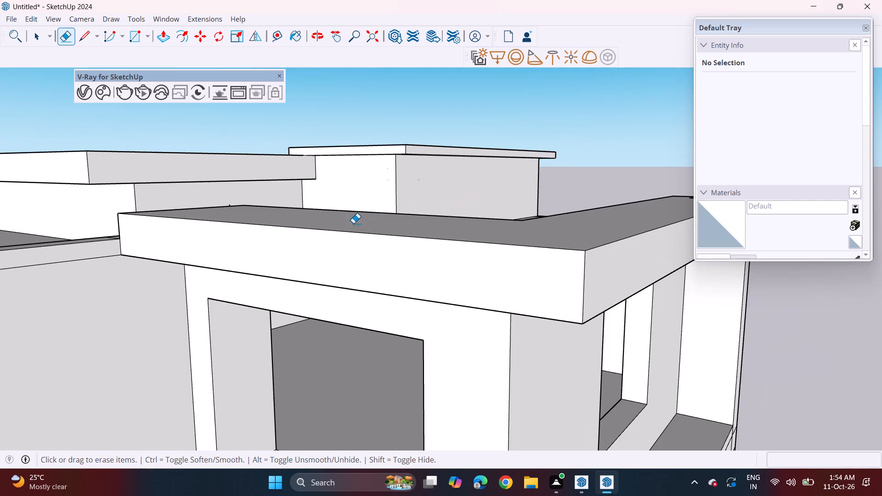
pyautogui.moveTo(345, 223); pyautogui.dragTo(380, 204, button='middle')
pyautogui.scroll(-6, 377, 203)
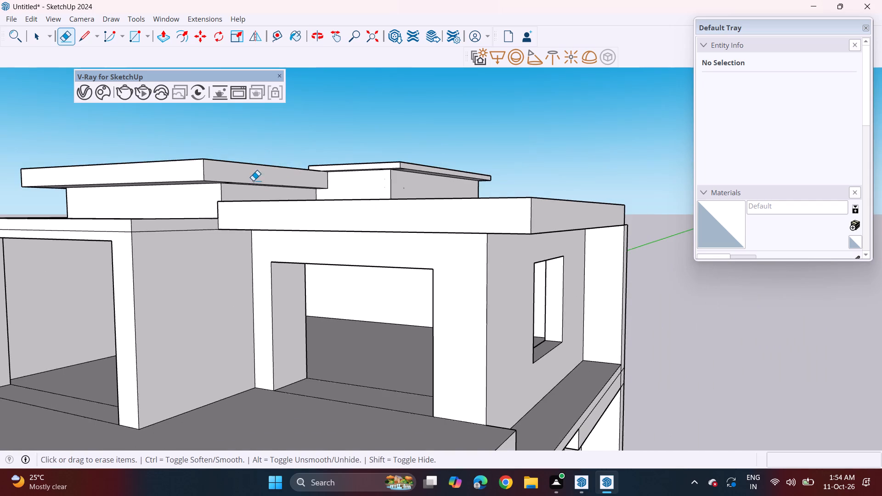
pyautogui.moveTo(254, 181); pyautogui.dragTo(422, 287, button='middle')
pyautogui.scroll(3, 356, 227)
pyautogui.moveTo(305, 237); pyautogui.dragTo(409, 215, button='middle')
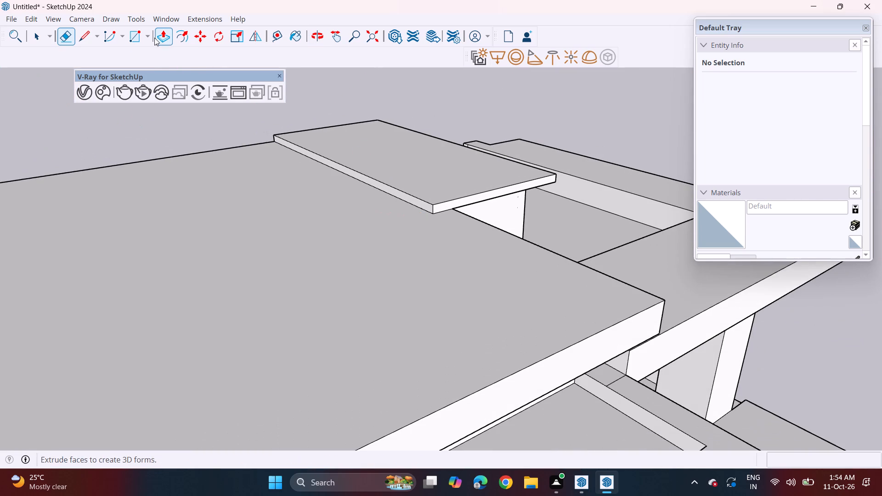
pyautogui.moveTo(158, 38); pyautogui.dragTo(164, 38)
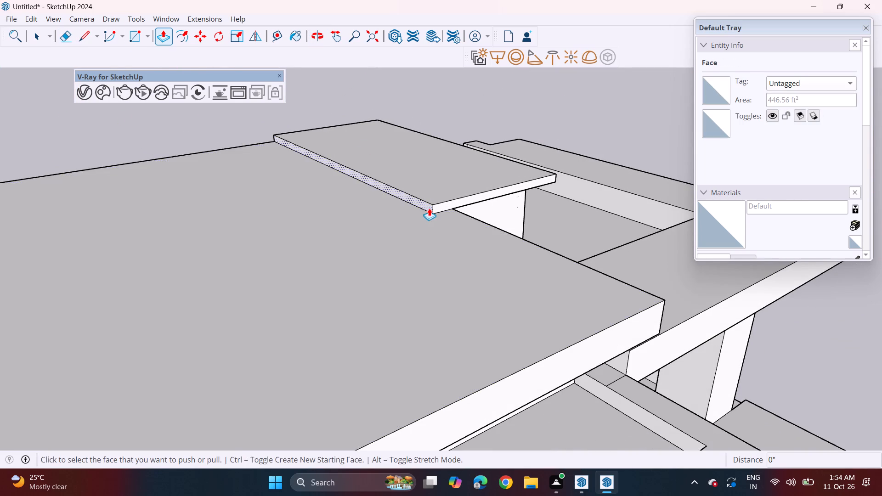
pyautogui.click(429, 208)
pyautogui.click(155, 331)
# Pull the small rear rooftop slab's front face outward 1' 6 1/8" to deepen its front overhang.
pyautogui.moveTo(414, 286); pyautogui.dragTo(255, 181, button='middle')
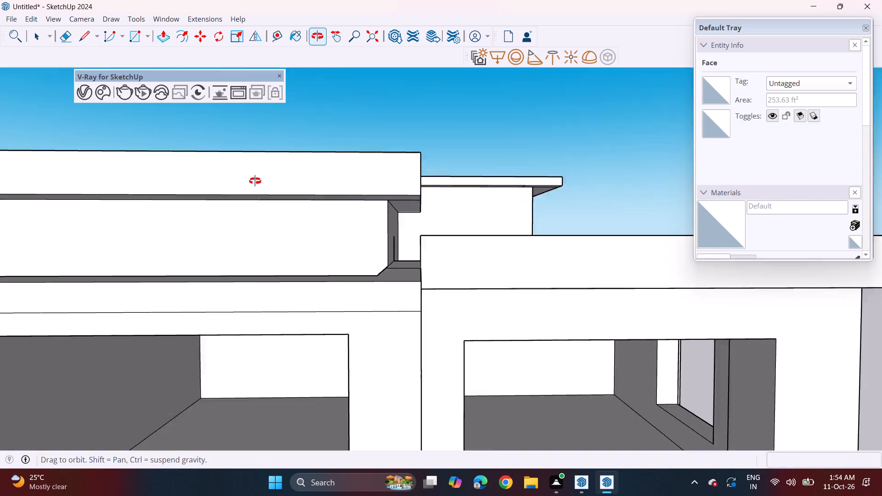
pyautogui.moveTo(255, 181); pyautogui.dragTo(187, 180, button='middle')
pyautogui.scroll(-3, 214, 213)
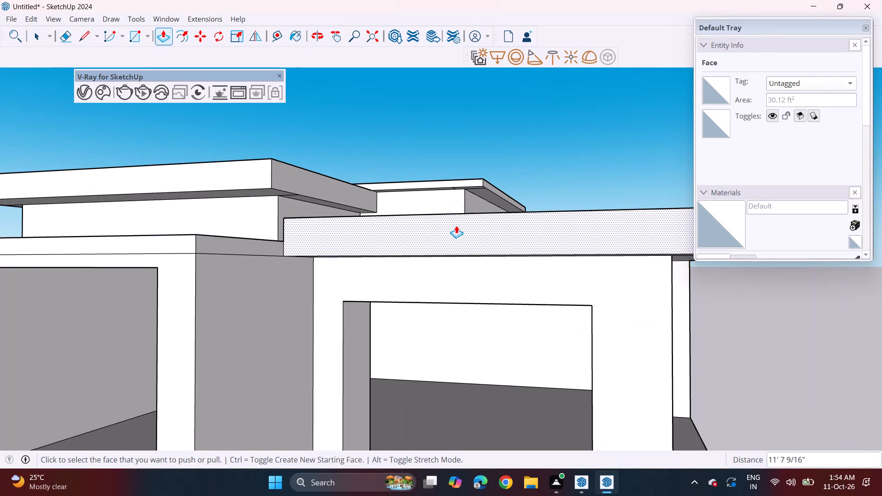
pyautogui.moveTo(451, 237); pyautogui.dragTo(434, 223, button='middle')
pyautogui.scroll(-6, 434, 224)
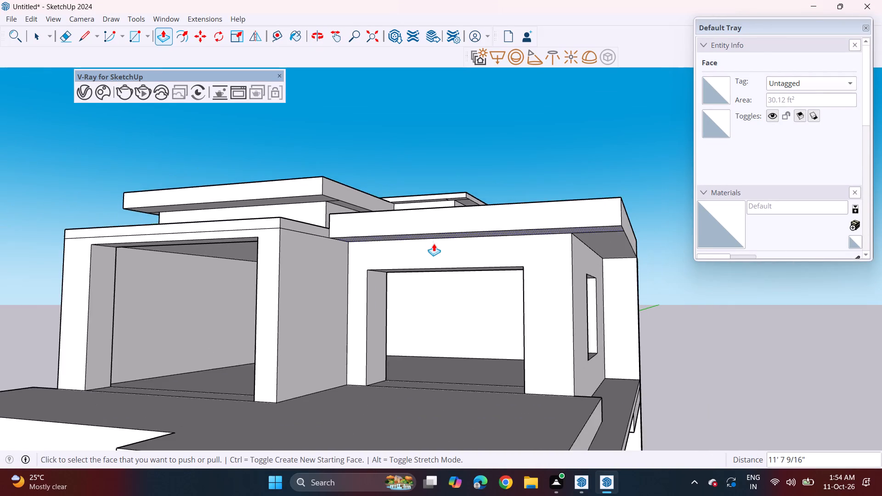
pyautogui.scroll(-7, 434, 243)
pyautogui.moveTo(417, 277); pyautogui.dragTo(414, 263, button='middle')
pyautogui.moveTo(451, 213); pyautogui.dragTo(430, 259, button='middle')
pyautogui.scroll(7, 441, 224)
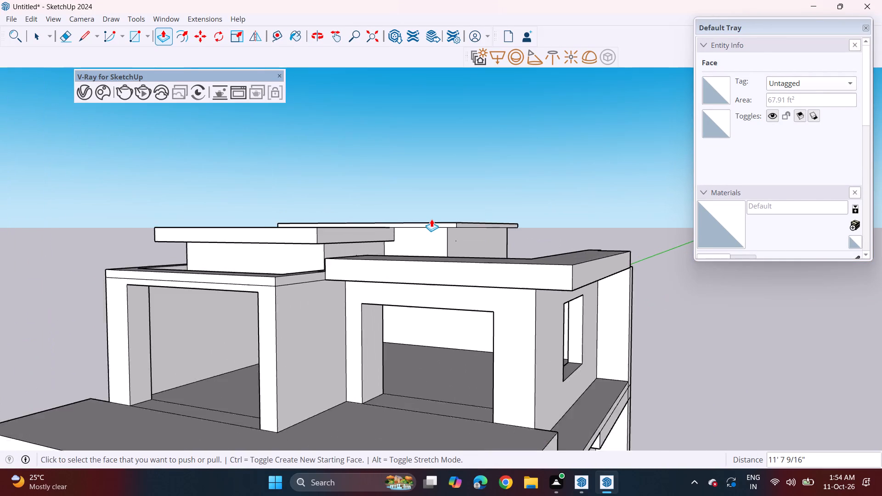
pyautogui.scroll(1, 431, 219)
pyautogui.click(431, 226)
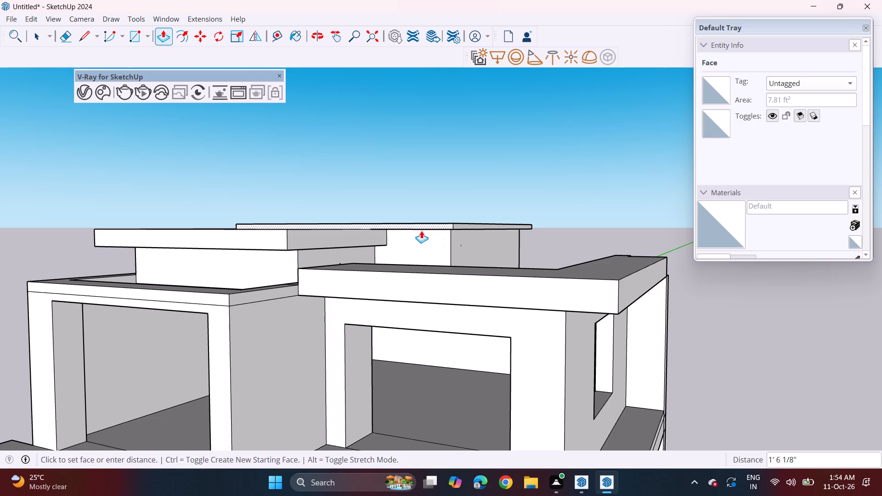
pyautogui.click(421, 231)
# Extend the side fin's bottom face down 2' 6 7/8" to the bottom level of the building's plinth.
pyautogui.scroll(-2, 430, 262)
pyautogui.moveTo(425, 293); pyautogui.dragTo(428, 287, button='middle')
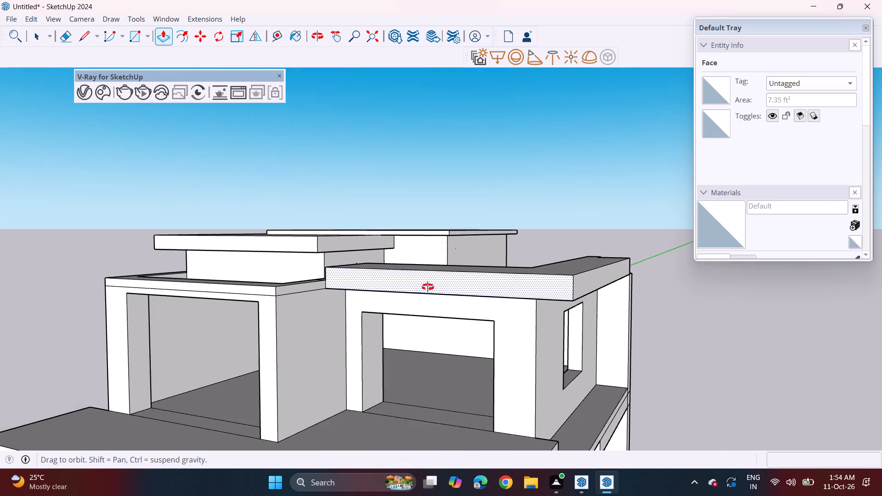
pyautogui.moveTo(428, 287); pyautogui.dragTo(420, 247, button='middle')
pyautogui.scroll(-7, 420, 247)
pyautogui.scroll(-1, 421, 290)
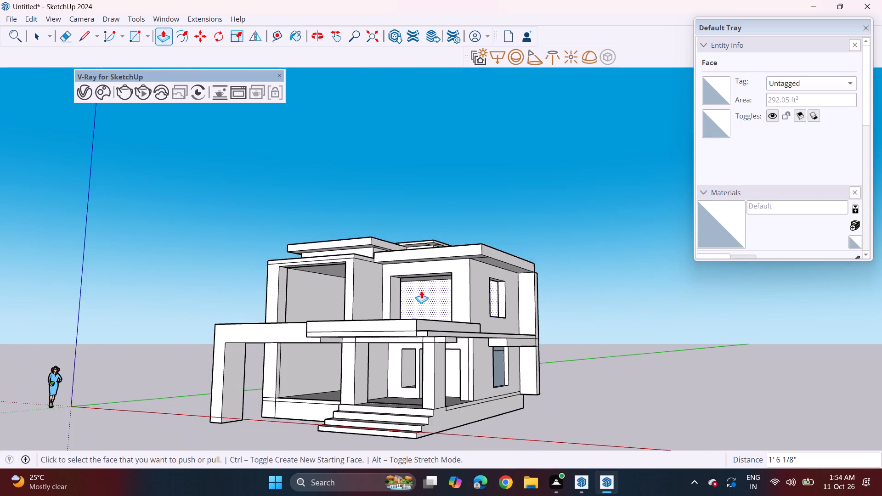
pyautogui.moveTo(421, 291); pyautogui.dragTo(459, 274, button='middle')
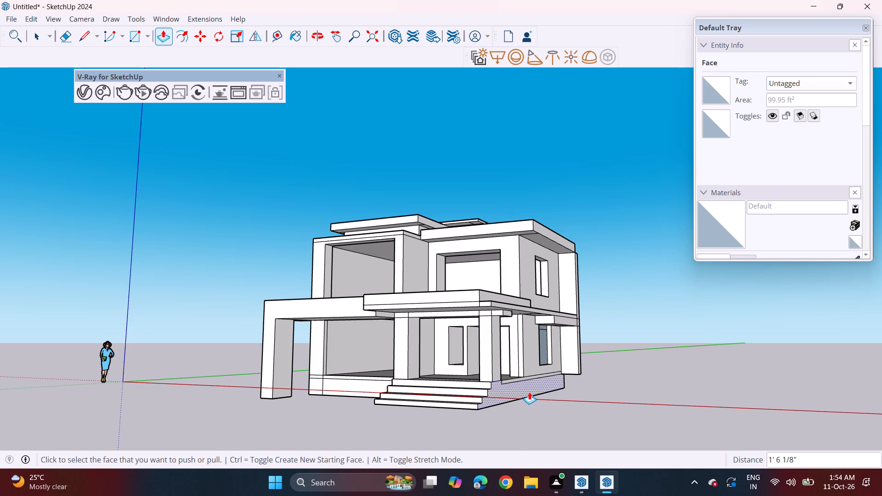
pyautogui.scroll(2, 573, 375)
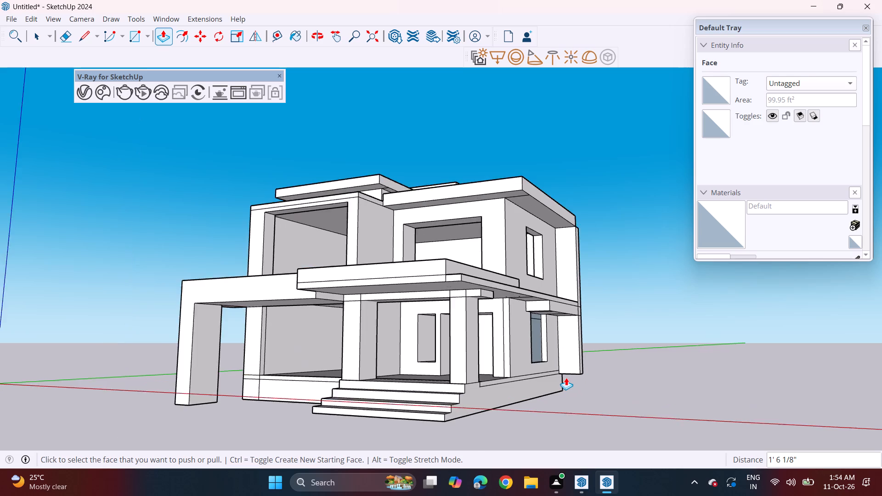
pyautogui.scroll(4, 566, 378)
pyautogui.moveTo(551, 362); pyautogui.dragTo(507, 283, button='middle')
pyautogui.scroll(5, 592, 399)
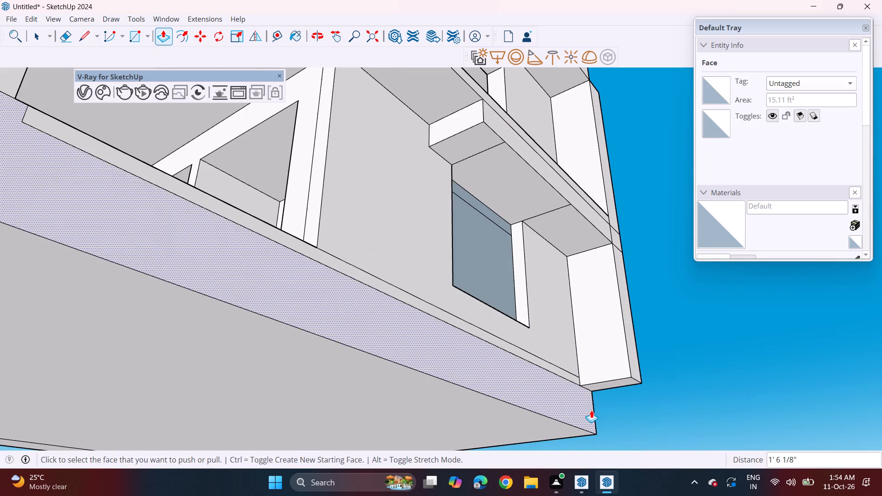
pyautogui.click(599, 386)
pyautogui.click(573, 428)
# Push the underside of the building's plinth up 2 5/8", including the narrow strip along its side.
pyautogui.moveTo(466, 353); pyautogui.dragTo(519, 415, button='middle')
pyautogui.scroll(-11, 510, 375)
pyautogui.moveTo(482, 360); pyautogui.dragTo(494, 395, button='middle')
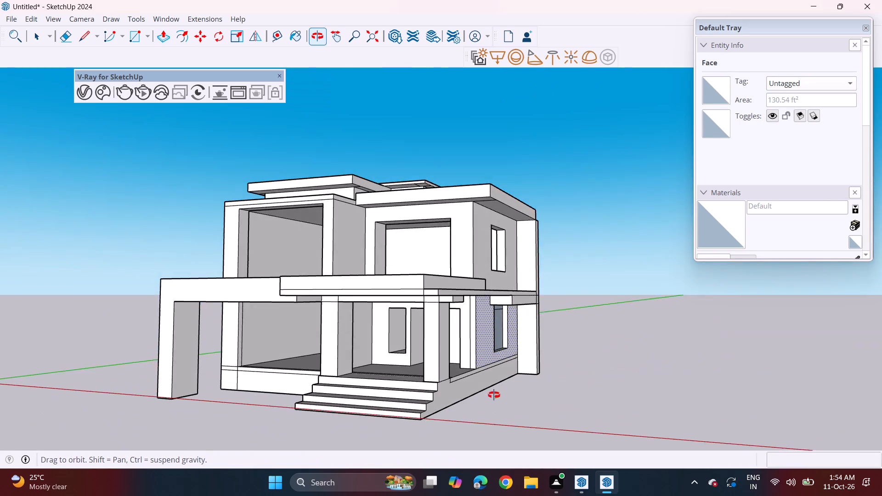
pyautogui.moveTo(494, 395); pyautogui.dragTo(473, 397, button='middle')
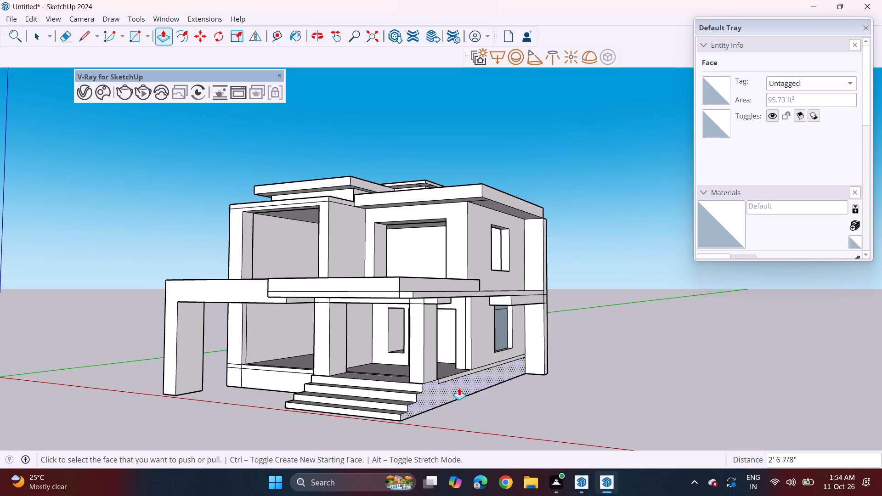
pyautogui.moveTo(242, 397); pyautogui.dragTo(249, 397, button='middle')
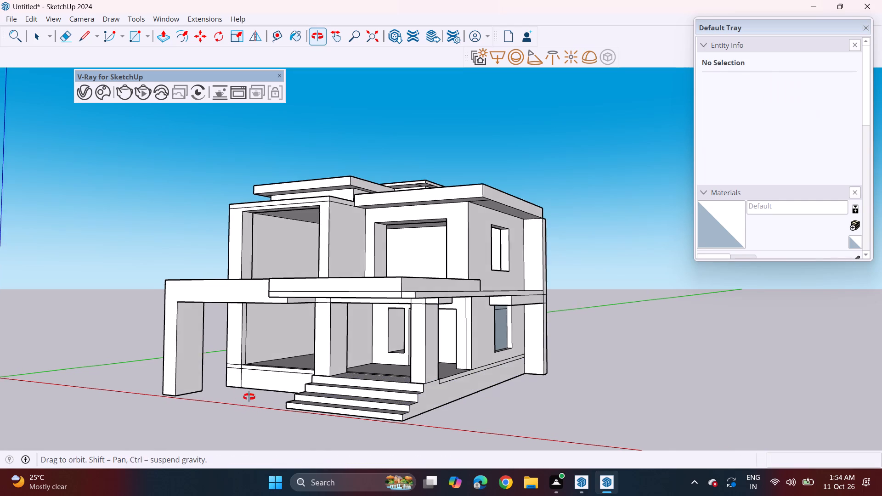
pyautogui.moveTo(249, 397); pyautogui.dragTo(308, 309, button='middle')
pyautogui.click(306, 369)
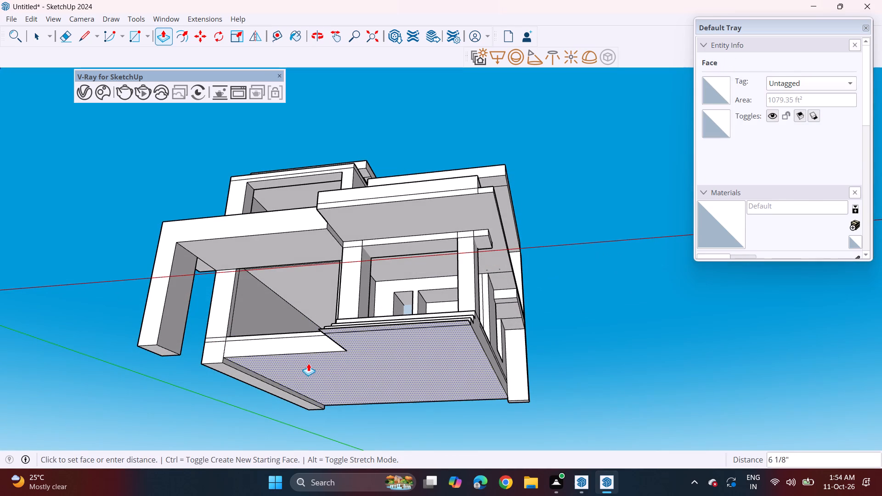
pyautogui.click(306, 367)
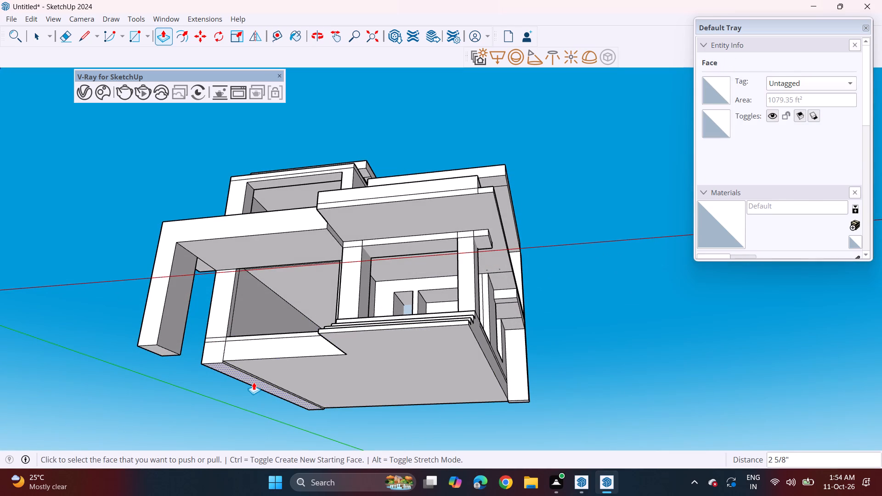
pyautogui.doubleClick(254, 382)
# Push the bottom faces of the front portal leg and the side fin up 2 5/8" to match the plinth's underside.
pyautogui.moveTo(380, 359); pyautogui.dragTo(367, 408, button='middle')
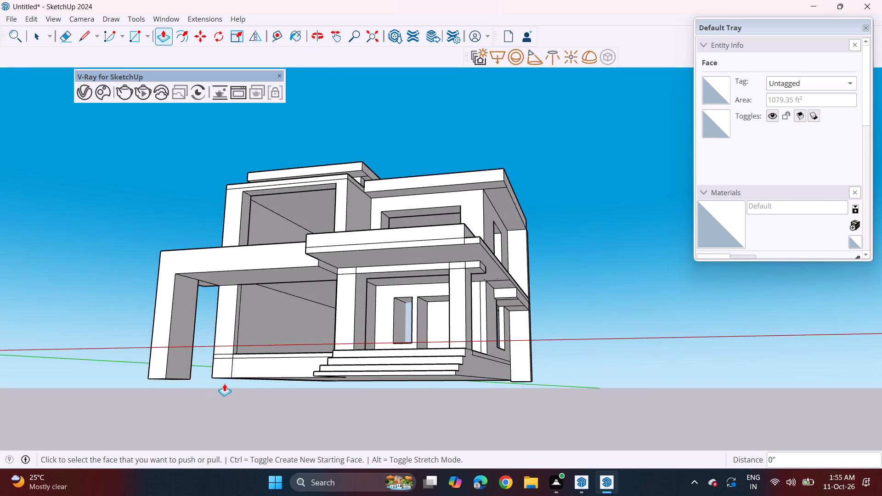
pyautogui.moveTo(223, 383); pyautogui.dragTo(230, 319, button='middle')
pyautogui.click(162, 345)
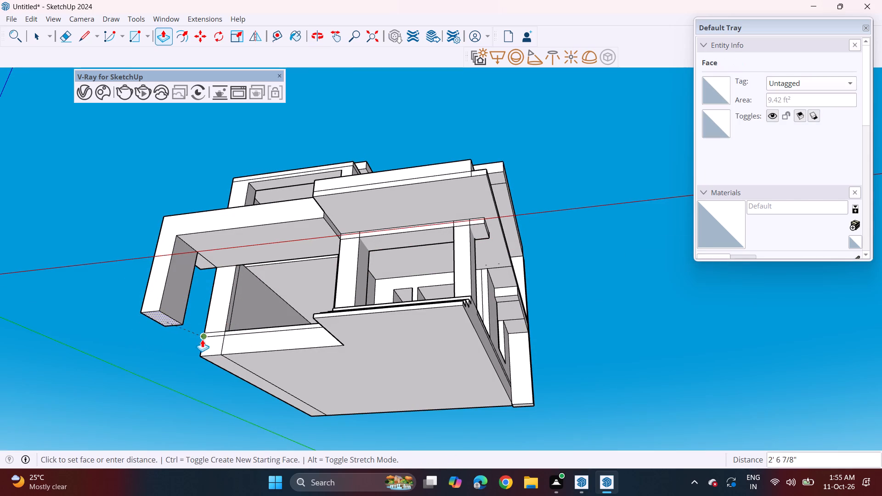
pyautogui.click(211, 356)
pyautogui.scroll(2, 530, 409)
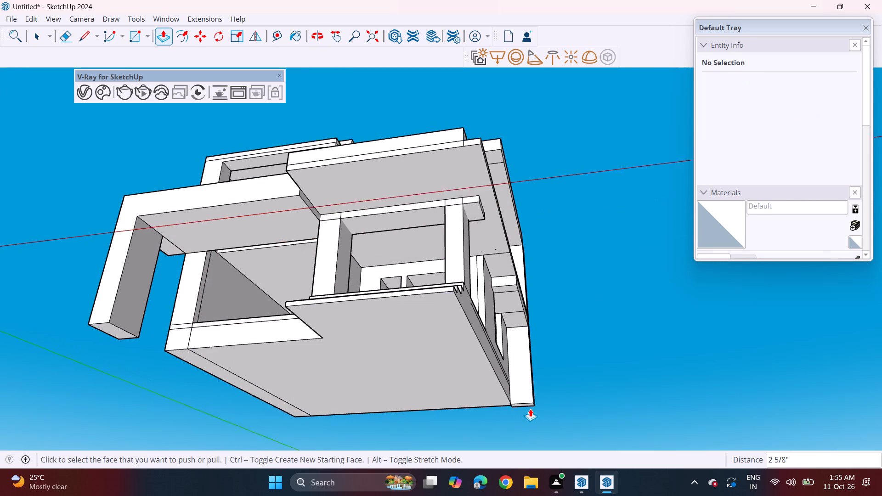
pyautogui.scroll(1, 530, 409)
pyautogui.doubleClick(523, 404)
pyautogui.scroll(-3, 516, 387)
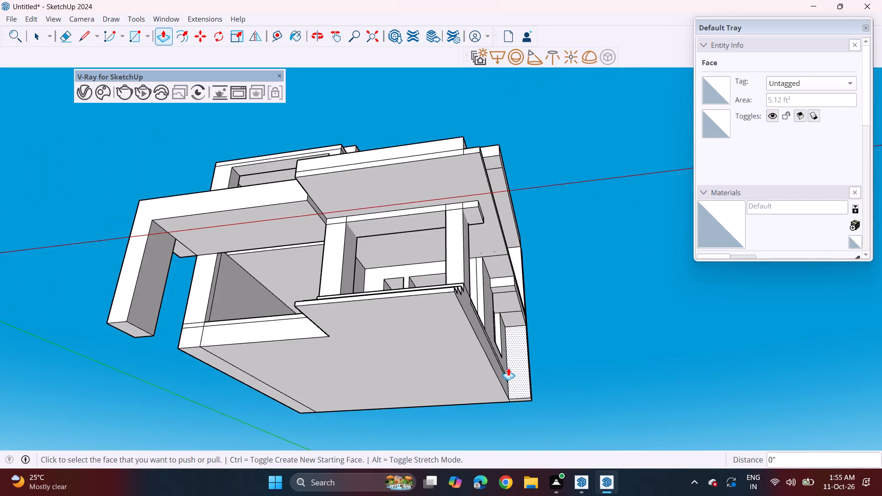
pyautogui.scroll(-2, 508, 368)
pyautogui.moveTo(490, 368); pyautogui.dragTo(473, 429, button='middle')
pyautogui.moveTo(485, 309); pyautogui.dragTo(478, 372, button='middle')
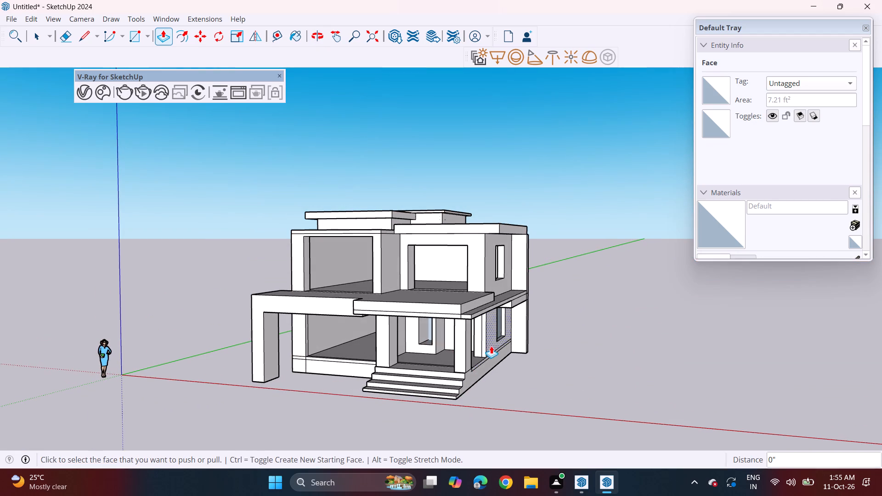
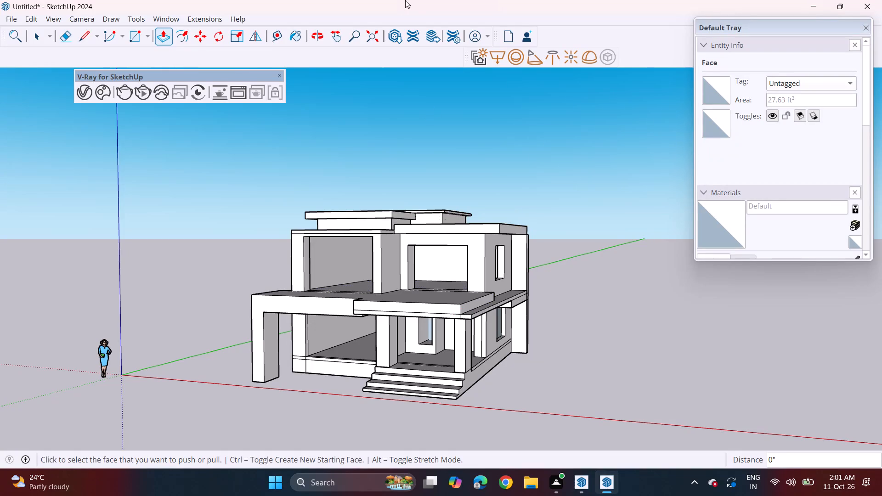
# Push/Pull the front and side faces of the roof slab over the garage-side upper block outward, extending the side about 1' 3 5/8".
pyautogui.scroll(4, 367, 252)
pyautogui.moveTo(372, 249); pyautogui.dragTo(371, 248, button='middle')
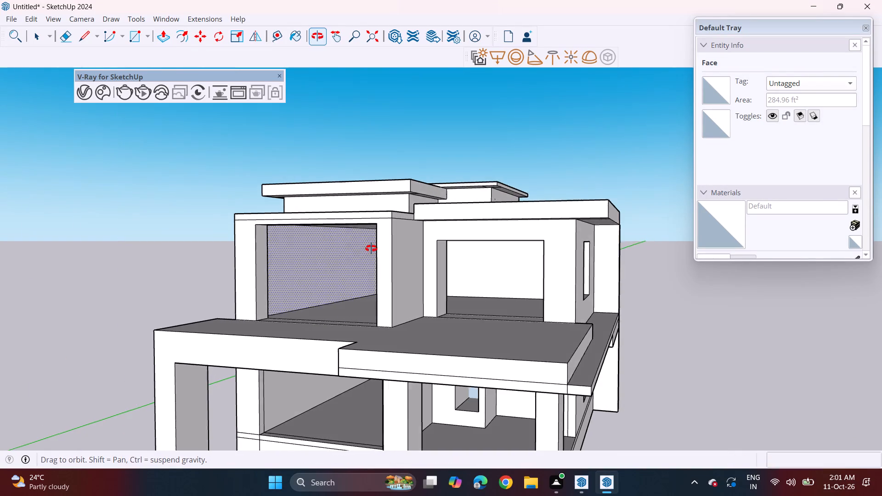
pyautogui.moveTo(371, 248); pyautogui.dragTo(335, 230, button='middle')
pyautogui.scroll(5, 372, 199)
pyautogui.click(359, 184)
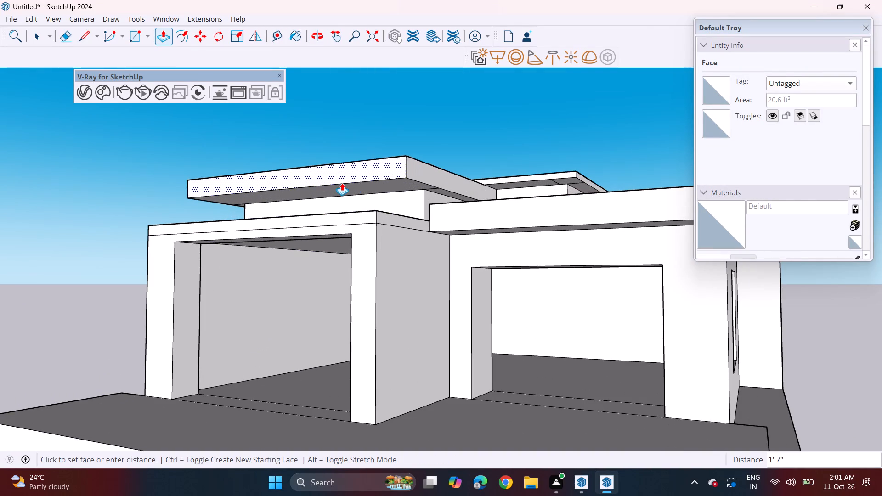
pyautogui.click(339, 180)
pyautogui.click(424, 165)
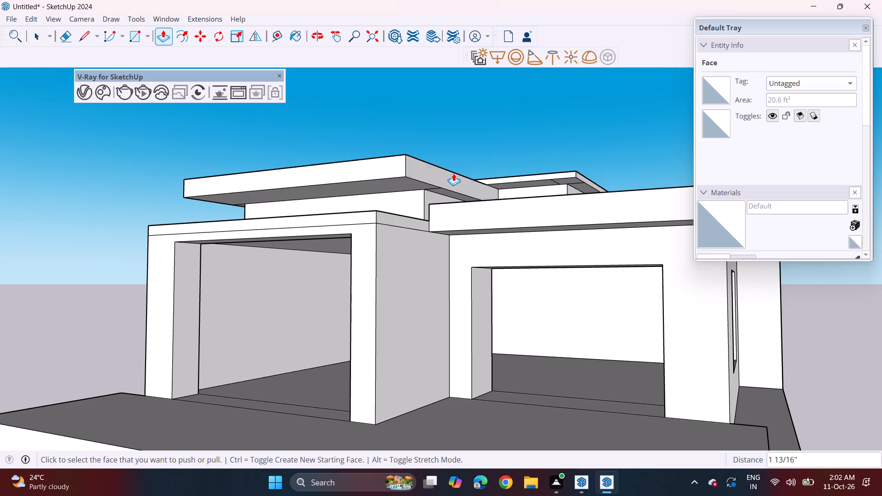
pyautogui.click(426, 175)
pyautogui.click(447, 178)
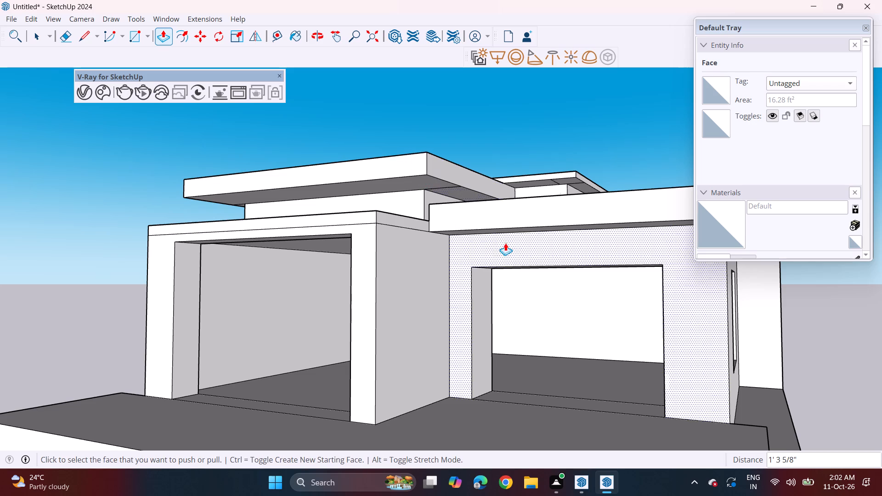
# Draw lines from the upper front opening's top corners to the wall edges, about 1' 6" and 3' 1" long.
pyautogui.scroll(-1, 461, 249)
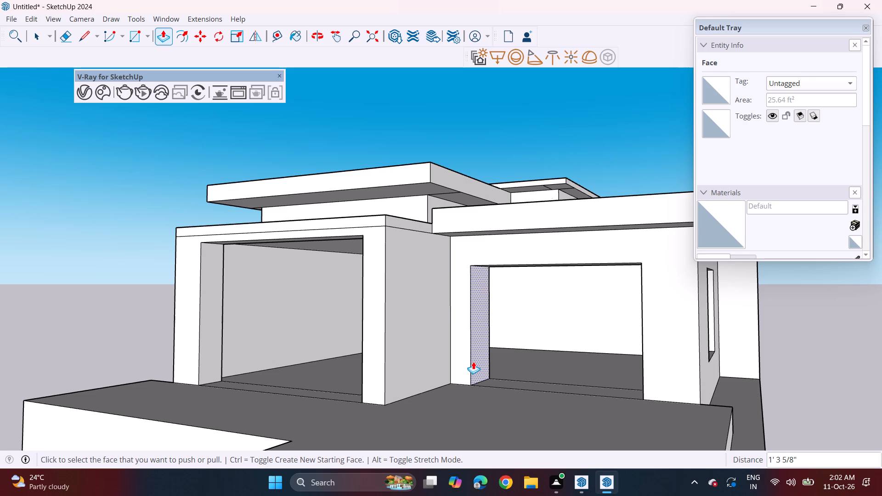
pyautogui.scroll(-5, 490, 361)
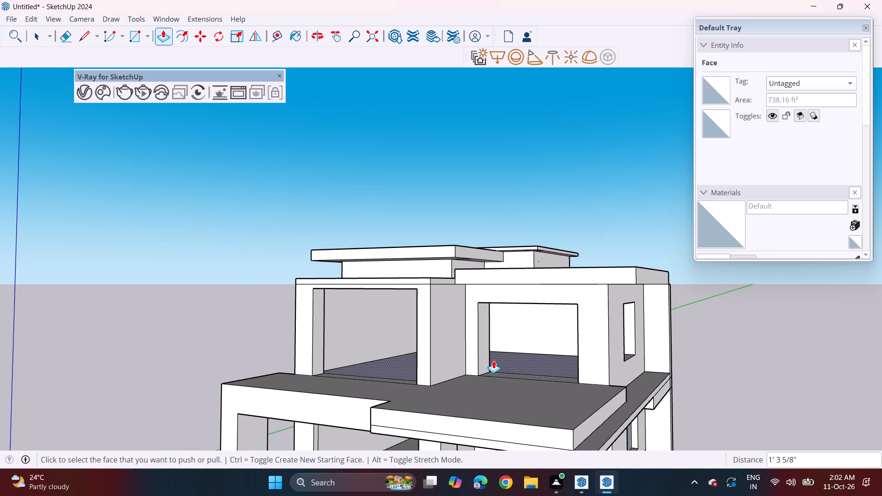
pyautogui.keyDown('shift'); pyautogui.moveTo(495, 371); pyautogui.dragTo(495, 388, button='middle'); pyautogui.keyUp('shift')
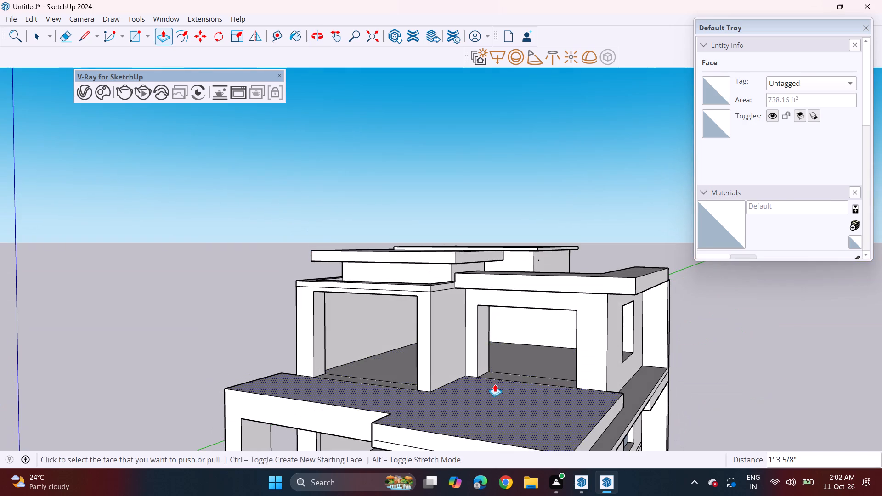
pyautogui.keyDown('shift'); pyautogui.moveTo(495, 384); pyautogui.dragTo(459, 248, button='middle'); pyautogui.keyUp('shift')
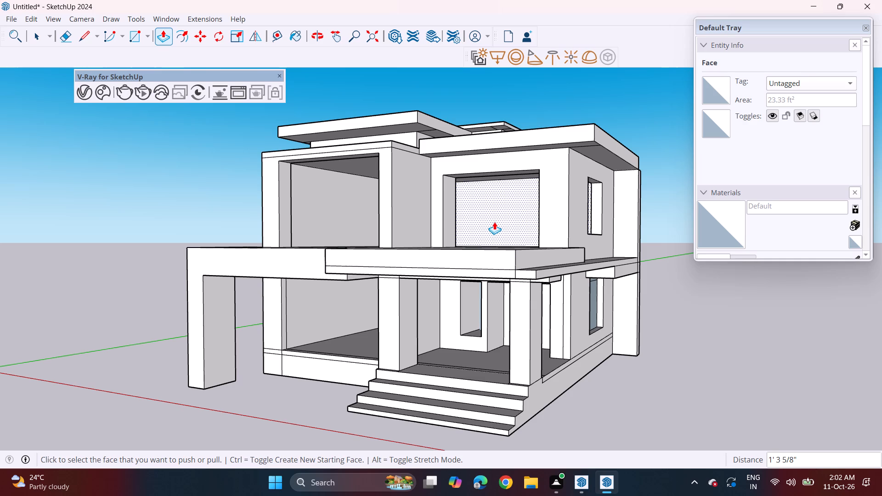
pyautogui.scroll(4, 494, 222)
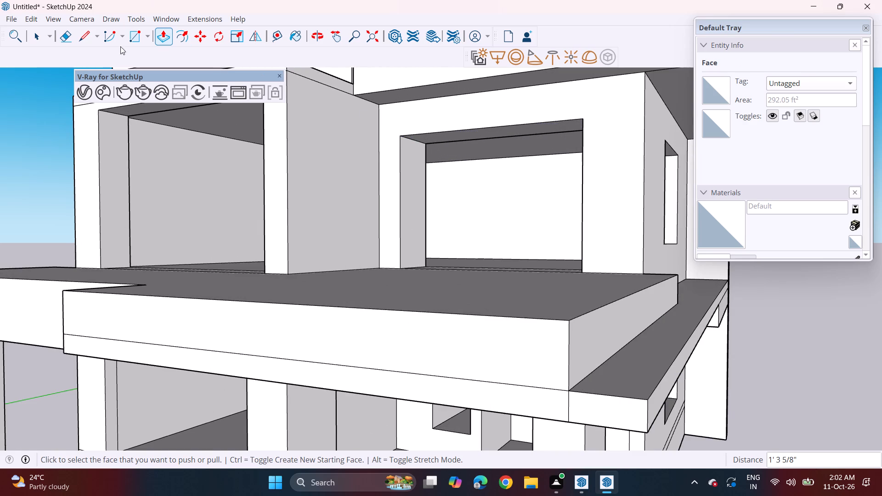
pyautogui.click(86, 43)
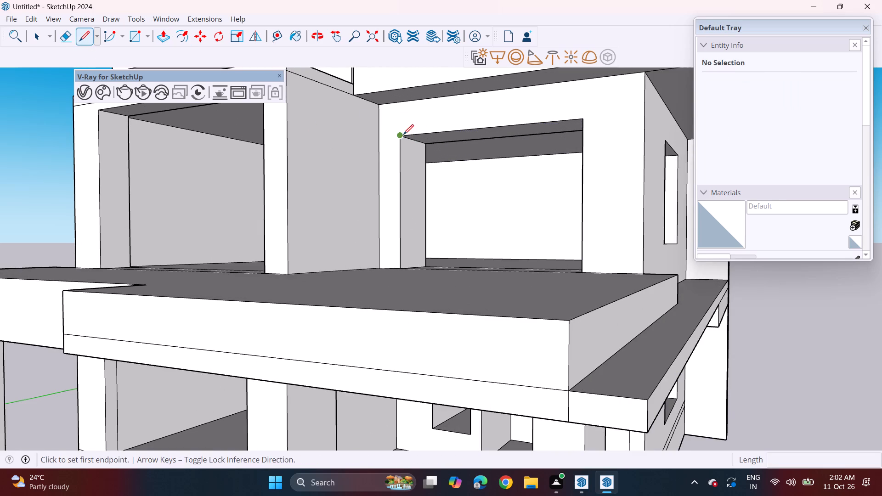
pyautogui.click(403, 135)
pyautogui.click(375, 141)
pyautogui.moveTo(583, 124); pyautogui.dragTo(609, 121)
pyautogui.click(645, 117)
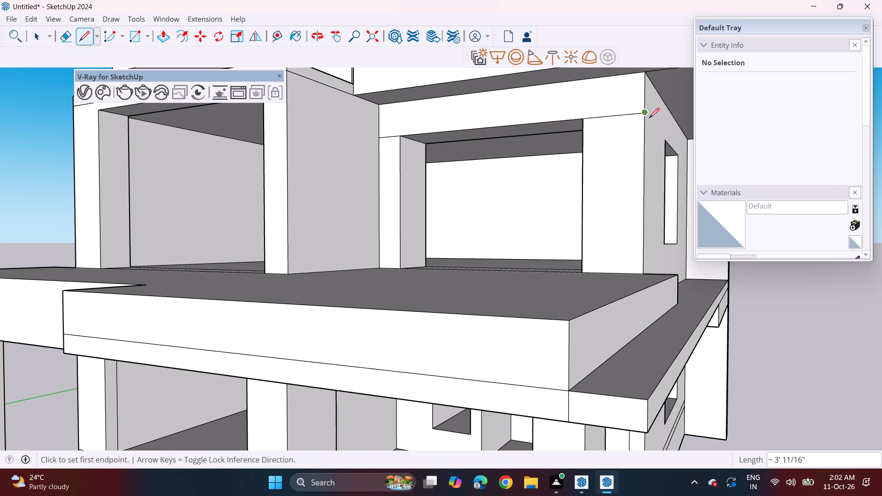
# Continue the opening-head line along the upper side wall from the front corner to the rear projection, about 22' 9" long.
pyautogui.moveTo(641, 123); pyautogui.dragTo(374, 136, button='middle')
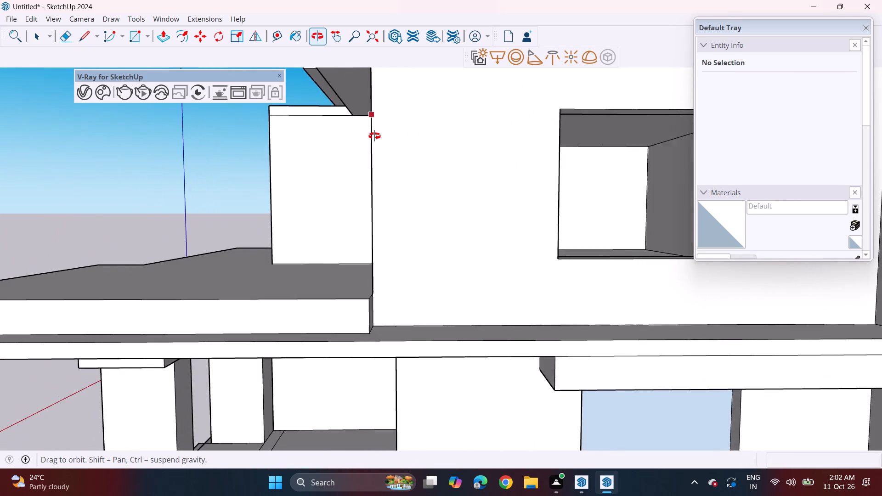
pyautogui.moveTo(374, 136); pyautogui.dragTo(364, 144, button='middle')
pyautogui.moveTo(354, 113); pyautogui.dragTo(460, 108, button='middle')
pyautogui.click(460, 110)
pyautogui.scroll(-6, 550, 109)
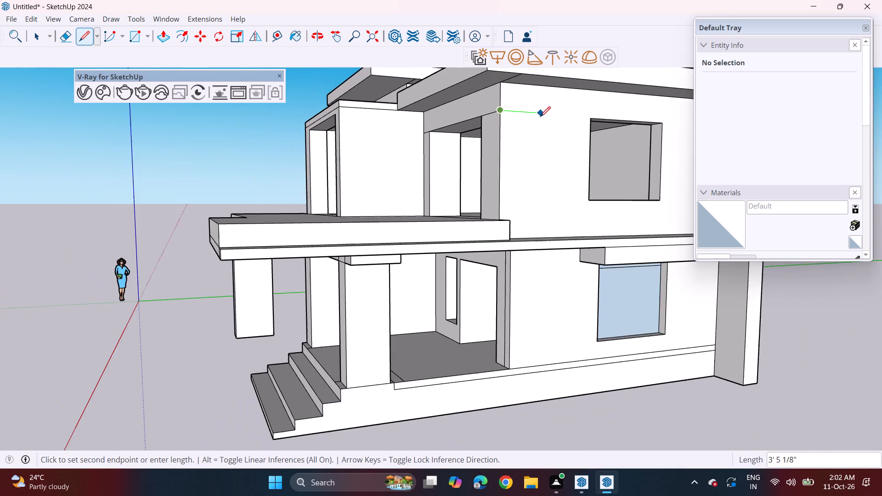
pyautogui.keyDown('shift'); pyautogui.moveTo(530, 122); pyautogui.dragTo(374, 142, button='middle'); pyautogui.keyUp('shift')
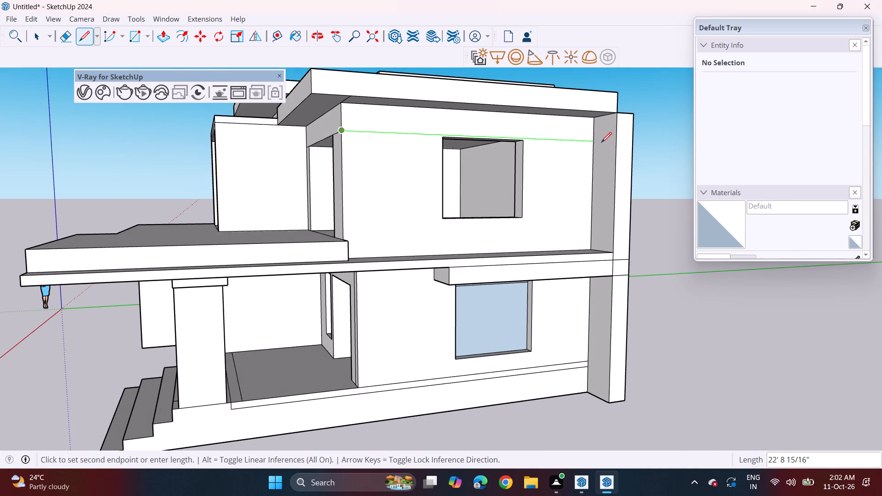
pyautogui.click(594, 142)
# Push/Pull the band above the upper opening slightly outward on the front wall and repeat it on the side wall.
pyautogui.moveTo(464, 153); pyautogui.dragTo(691, 152, button='middle')
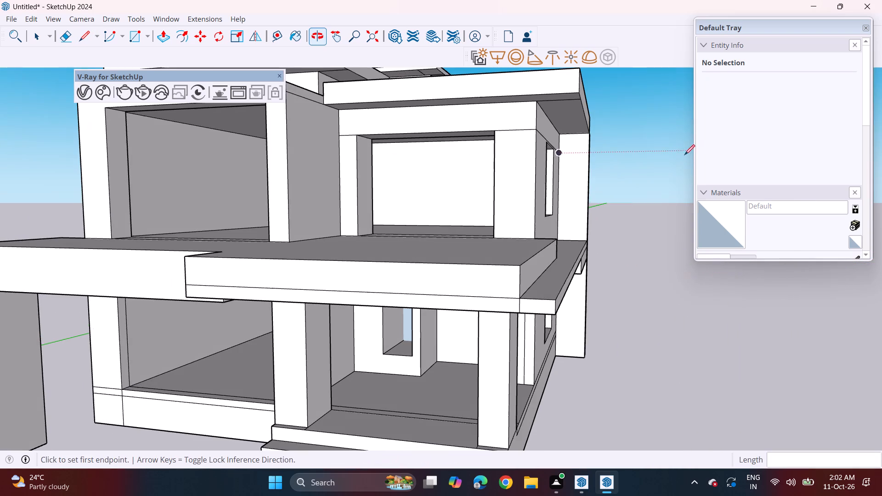
pyautogui.press('p')
pyautogui.scroll(3, 406, 121)
pyautogui.click(406, 121)
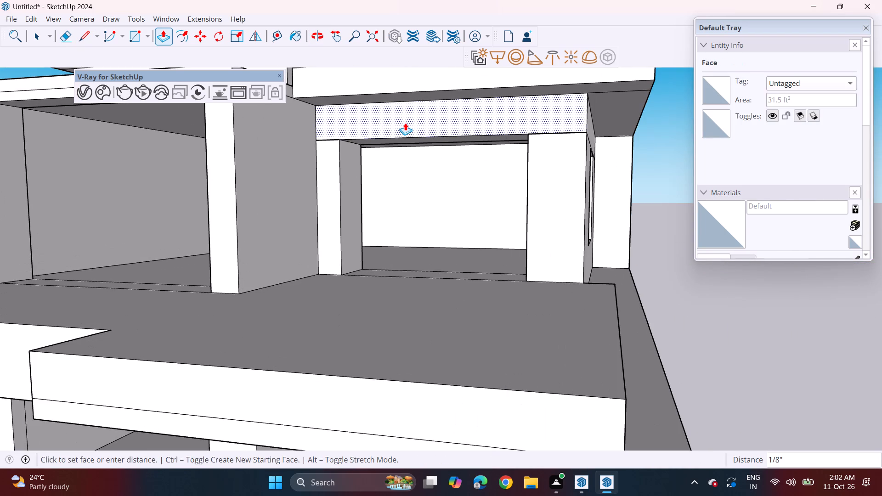
pyautogui.click(405, 120)
pyautogui.moveTo(561, 152); pyautogui.dragTo(526, 158, button='middle')
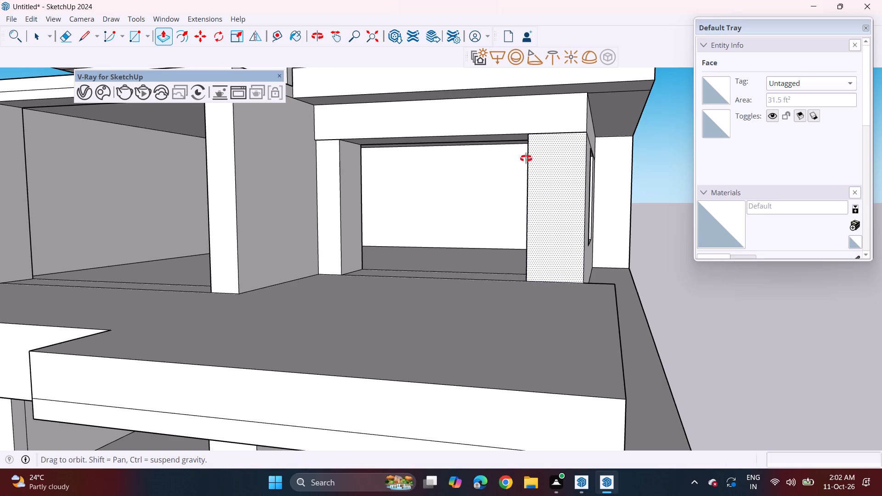
pyautogui.moveTo(526, 158); pyautogui.dragTo(494, 167, button='middle')
pyautogui.click(557, 127)
pyautogui.click(557, 127)
# Start the parapet's inner outline on the terrace slab with lines from the block's front corner, inset along the short back and outer side edges.
pyautogui.moveTo(547, 155); pyautogui.dragTo(654, 114, button='middle')
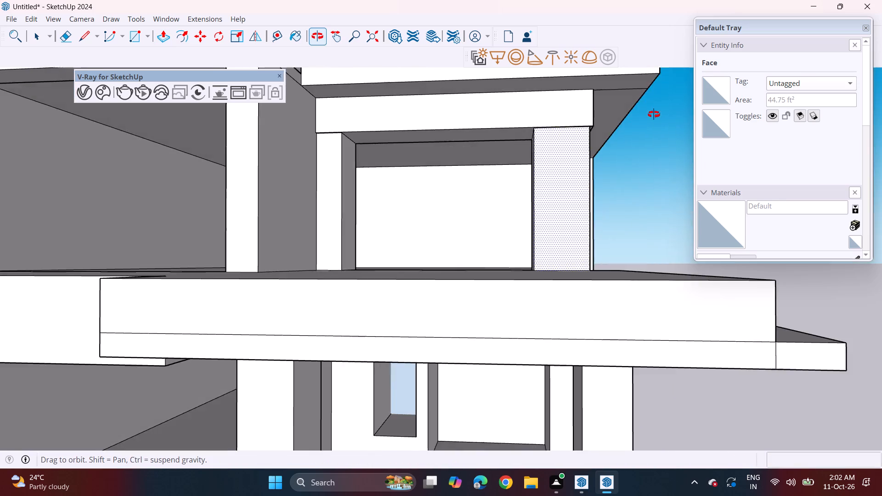
pyautogui.moveTo(654, 114); pyautogui.dragTo(592, 152, button='middle')
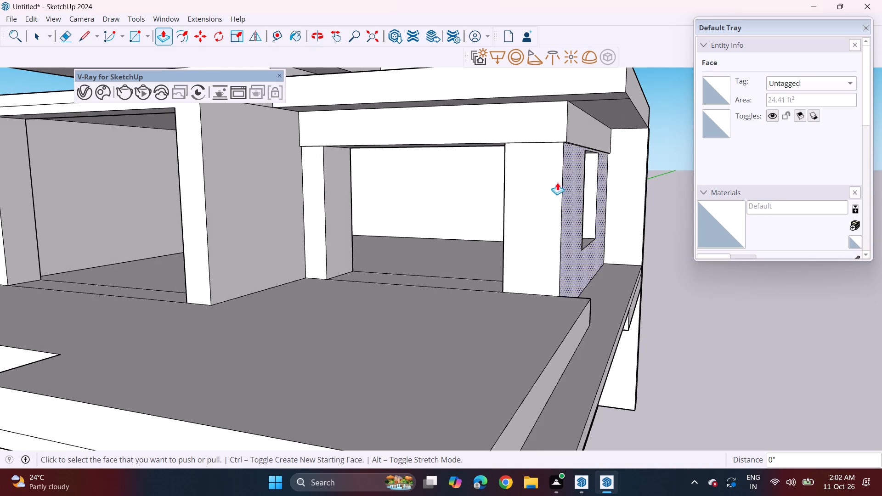
pyautogui.scroll(-3, 531, 234)
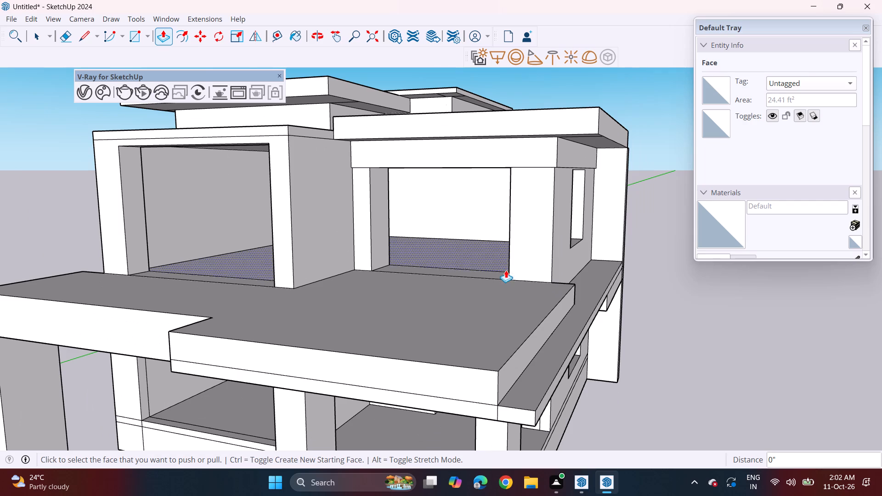
pyautogui.keyDown('shift'); pyautogui.moveTo(511, 294); pyautogui.dragTo(575, 239, button='middle'); pyautogui.keyUp('shift')
pyautogui.scroll(-2, 565, 252)
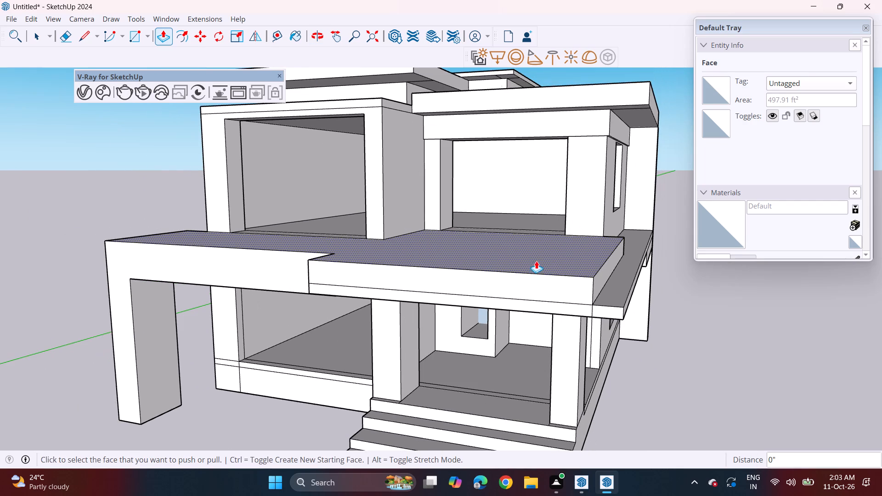
pyautogui.moveTo(536, 259); pyautogui.dragTo(517, 284, button='middle')
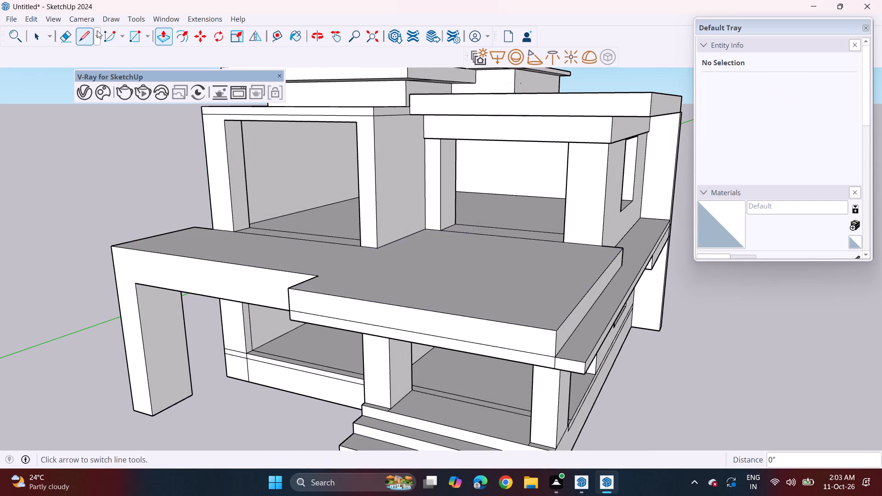
pyautogui.click(86, 43)
pyautogui.scroll(3, 195, 230)
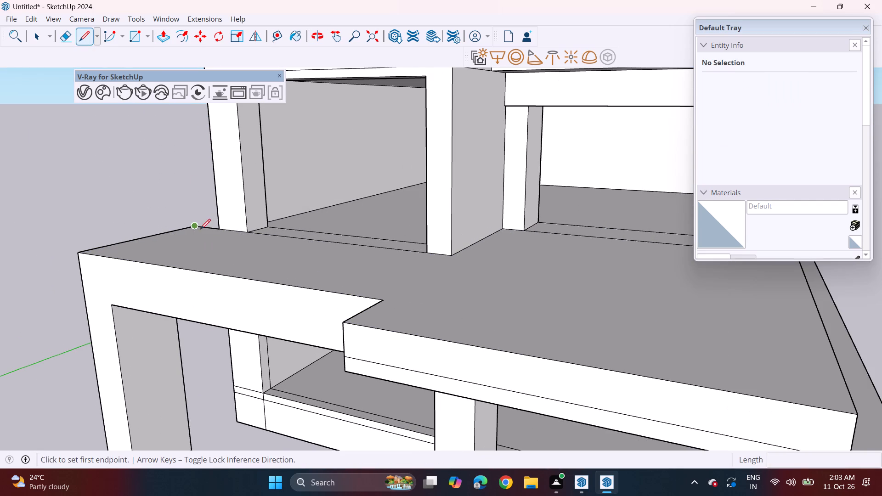
pyautogui.click(220, 232)
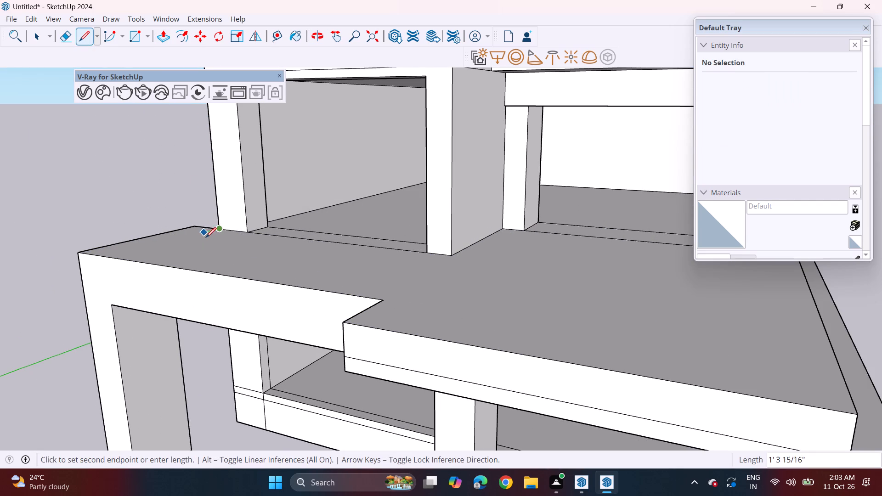
pyautogui.scroll(10, 210, 234)
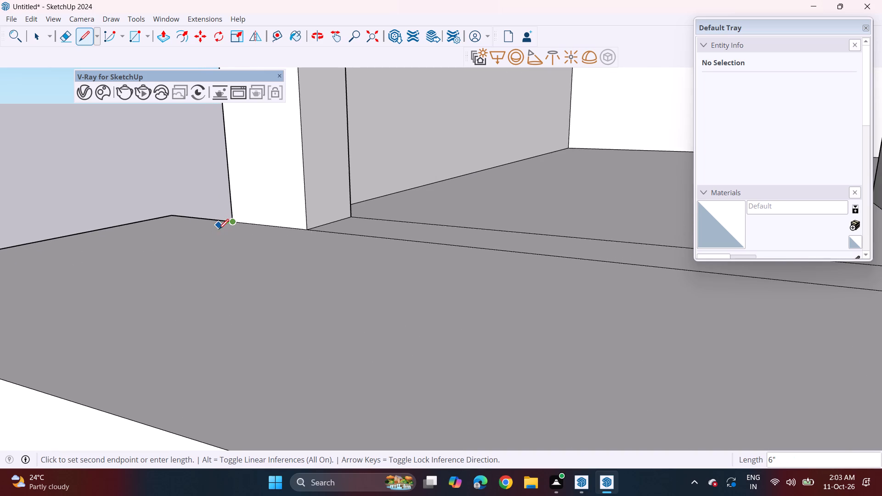
pyautogui.click(215, 233)
pyautogui.click(169, 225)
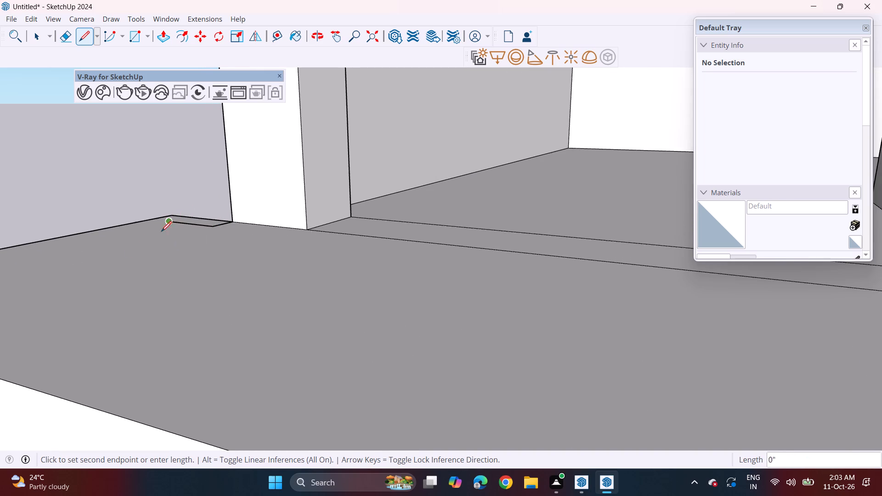
pyautogui.scroll(-8, 107, 265)
pyautogui.keyDown('shift'); pyautogui.moveTo(110, 264); pyautogui.dragTo(304, 233, button='middle'); pyautogui.keyUp('shift')
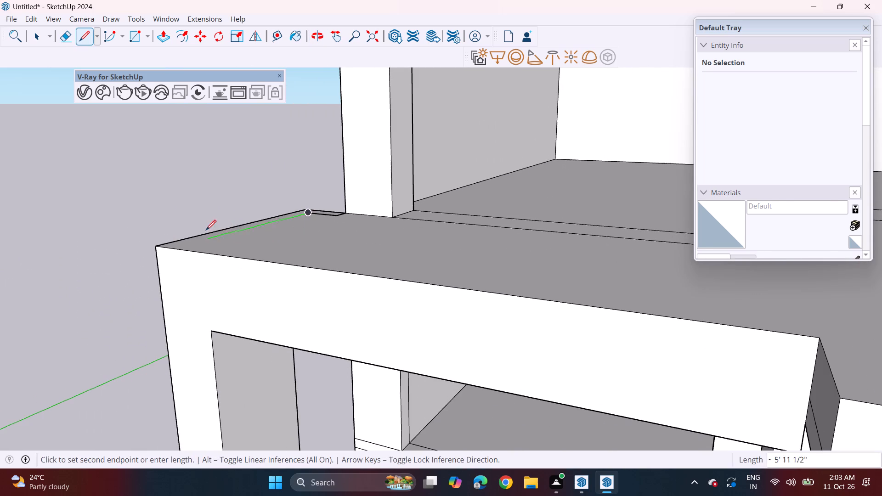
pyautogui.click(186, 243)
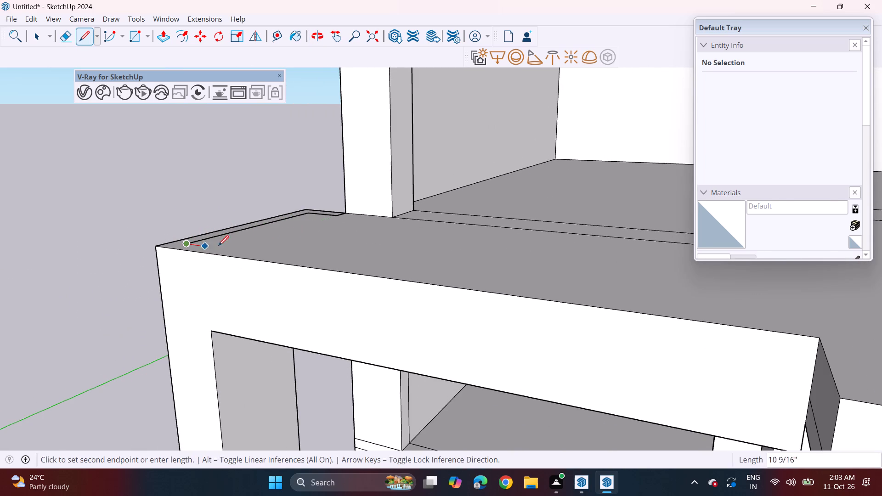
# Extend the inset outline about 19' 9" along the carport's front edge and around the terrace's step to the projecting section.
pyautogui.scroll(-4, 682, 304)
pyautogui.keyDown('shift'); pyautogui.moveTo(678, 304); pyautogui.dragTo(366, 273, button='middle'); pyautogui.keyUp('shift')
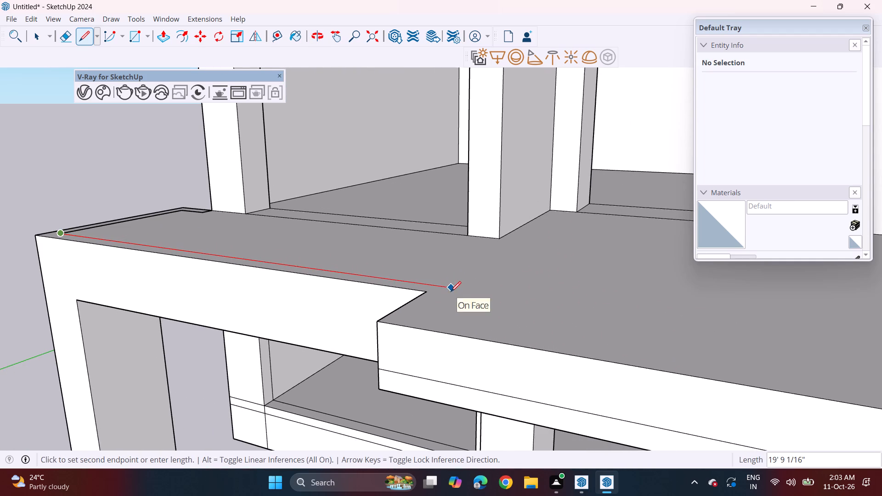
pyautogui.click(451, 292)
pyautogui.click(407, 319)
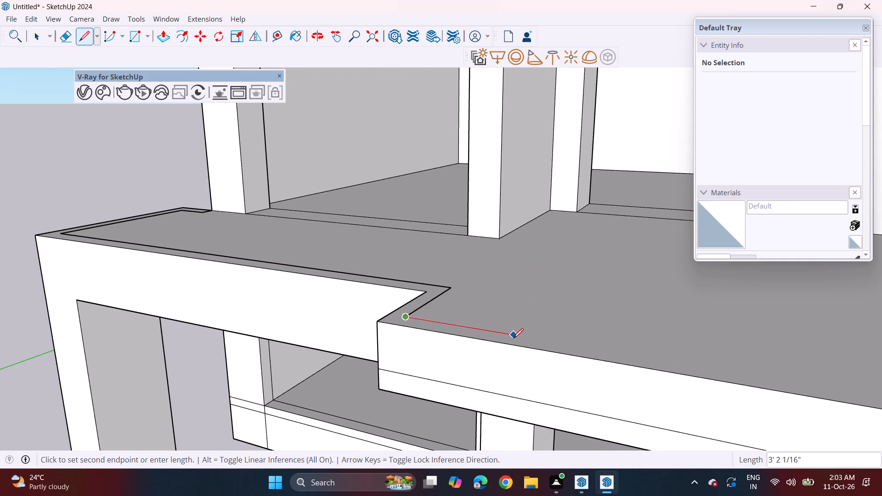
# Complete the inset outline along the projecting terrace's front edge and back along its outer side to the upper wall.
pyautogui.scroll(-4, 513, 338)
pyautogui.moveTo(511, 339); pyautogui.dragTo(294, 286, button='middle')
pyautogui.scroll(-4, 294, 286)
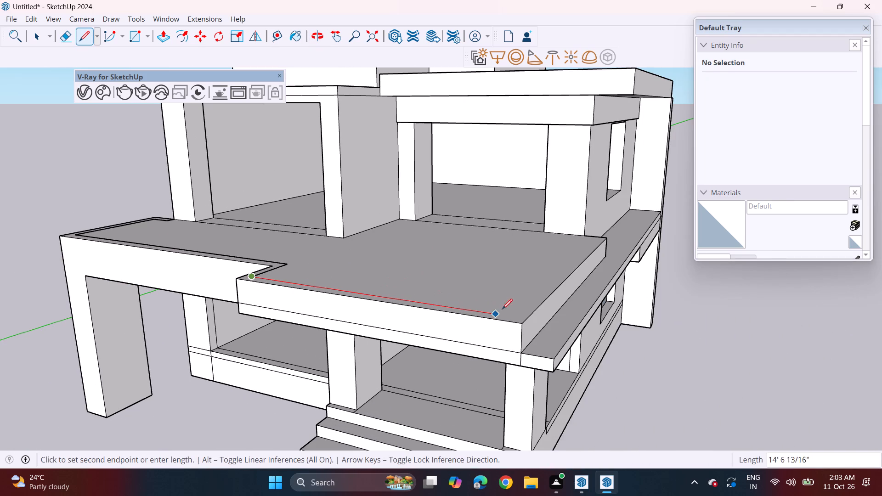
pyautogui.click(516, 315)
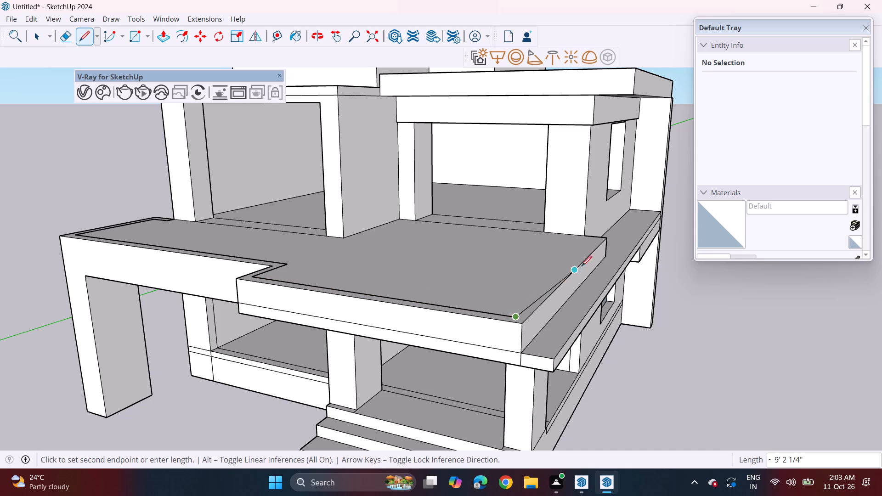
pyautogui.click(597, 239)
pyautogui.scroll(2, 588, 238)
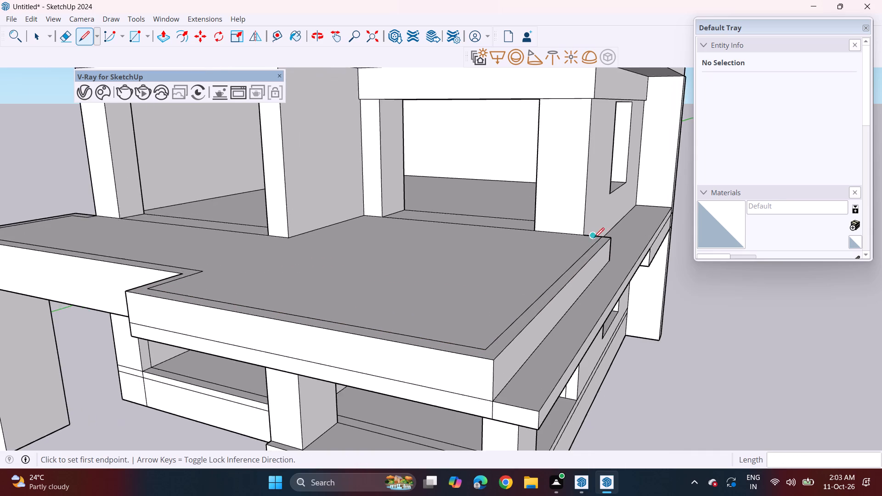
pyautogui.scroll(14, 596, 237)
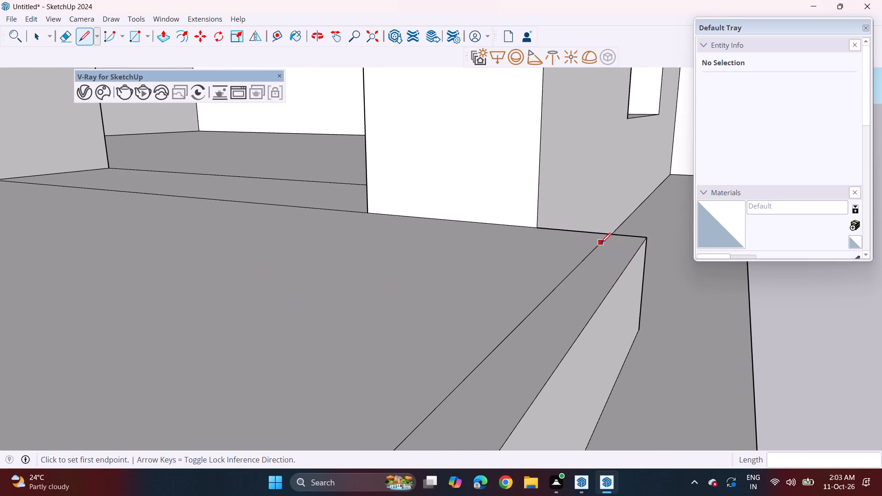
# Close the parapet outline at the upper wall with a short return line, joined to the wall's outer base corner.
pyautogui.click(592, 249)
pyautogui.click(514, 237)
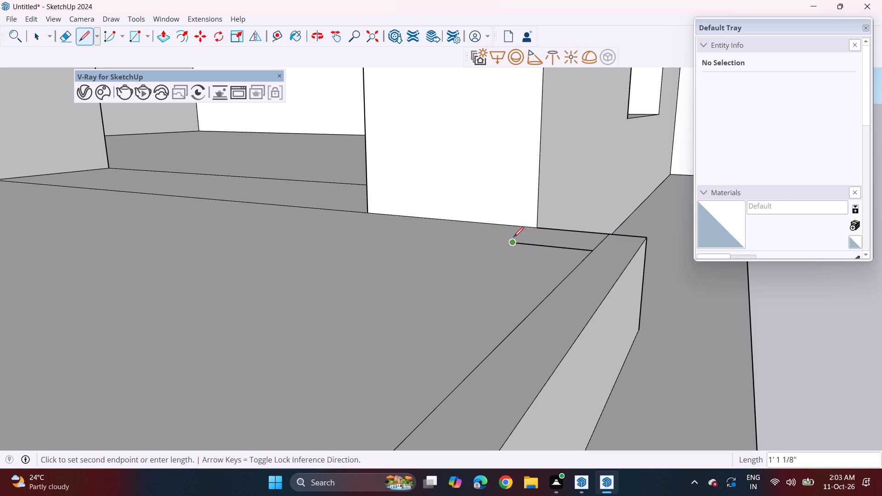
pyautogui.click(539, 225)
# Erase the leftover piece of inset line between the new return line and the upper wall.
pyautogui.scroll(4, 600, 231)
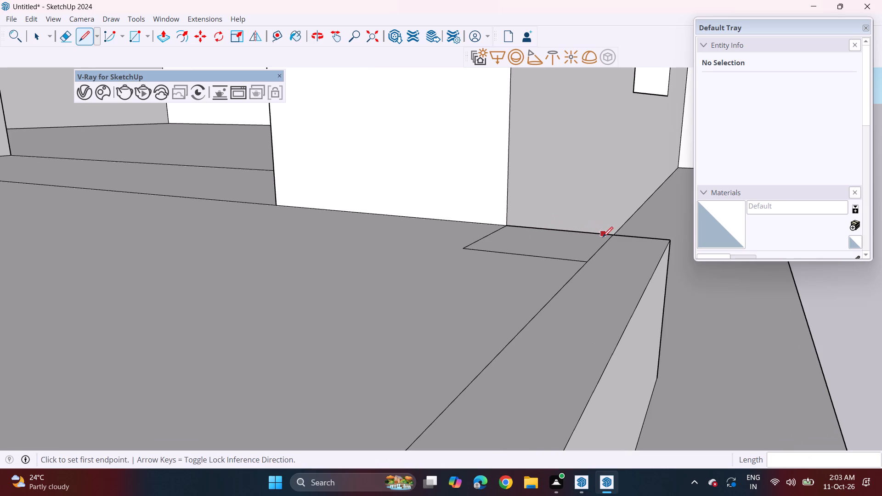
pyautogui.press('e')
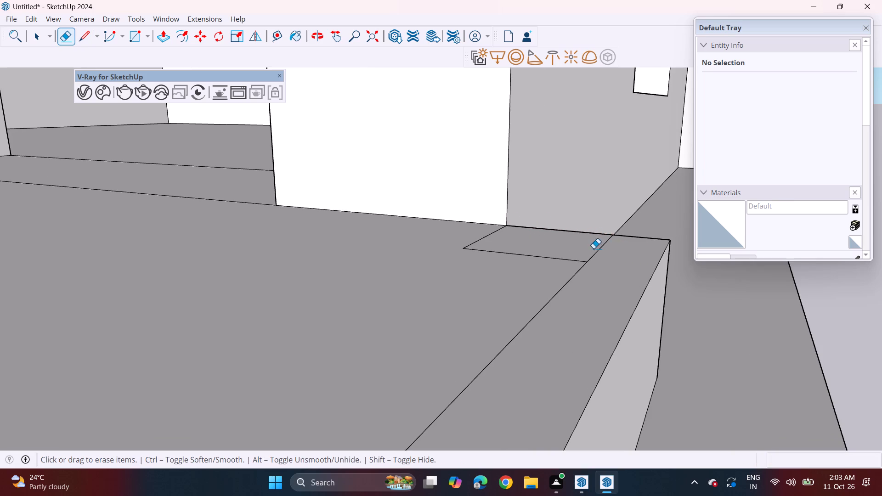
pyautogui.moveTo(602, 254); pyautogui.dragTo(609, 257)
pyautogui.click(599, 246)
pyautogui.click(604, 249)
pyautogui.moveTo(603, 243); pyautogui.dragTo(607, 250)
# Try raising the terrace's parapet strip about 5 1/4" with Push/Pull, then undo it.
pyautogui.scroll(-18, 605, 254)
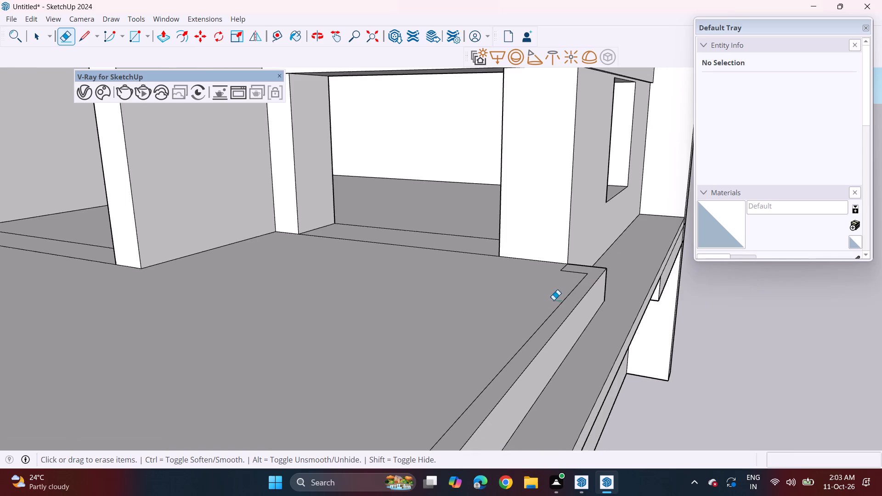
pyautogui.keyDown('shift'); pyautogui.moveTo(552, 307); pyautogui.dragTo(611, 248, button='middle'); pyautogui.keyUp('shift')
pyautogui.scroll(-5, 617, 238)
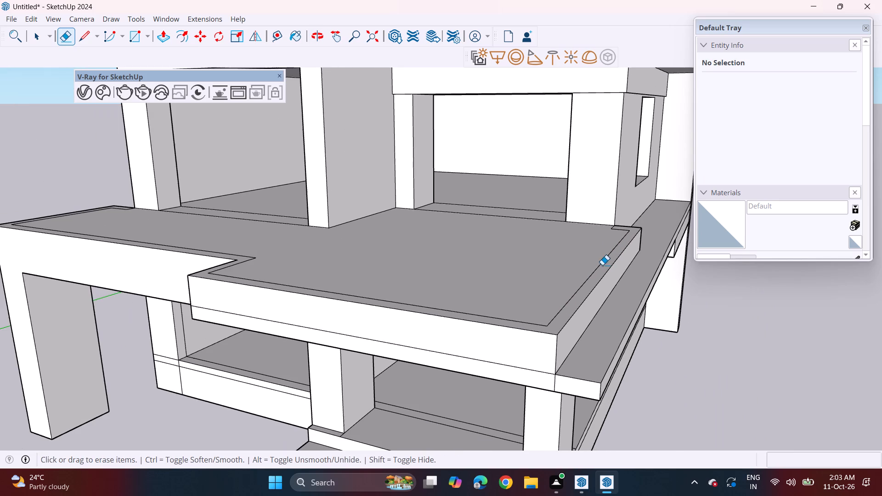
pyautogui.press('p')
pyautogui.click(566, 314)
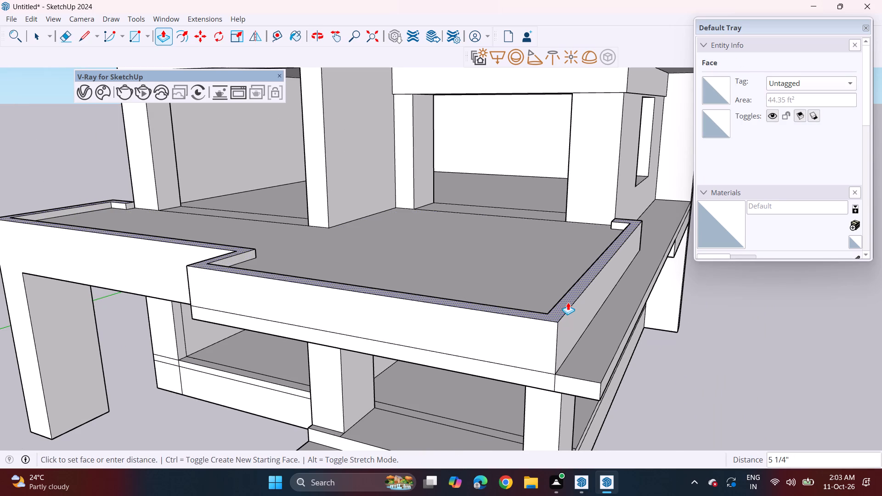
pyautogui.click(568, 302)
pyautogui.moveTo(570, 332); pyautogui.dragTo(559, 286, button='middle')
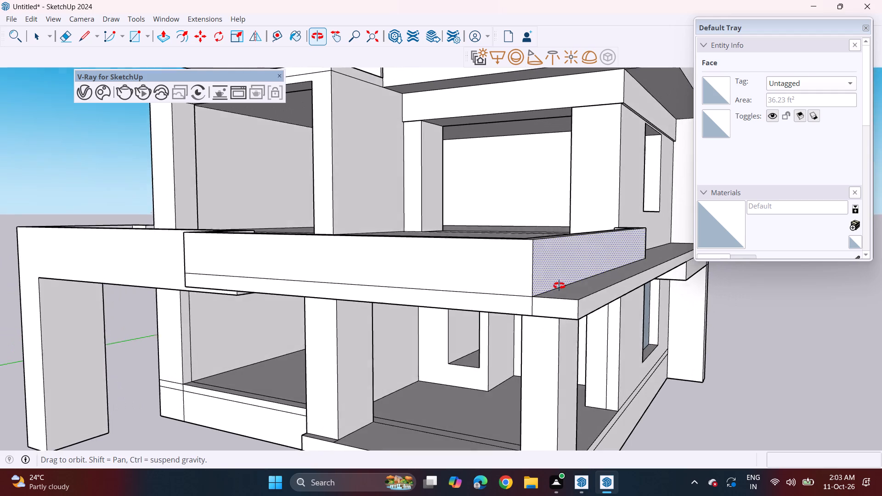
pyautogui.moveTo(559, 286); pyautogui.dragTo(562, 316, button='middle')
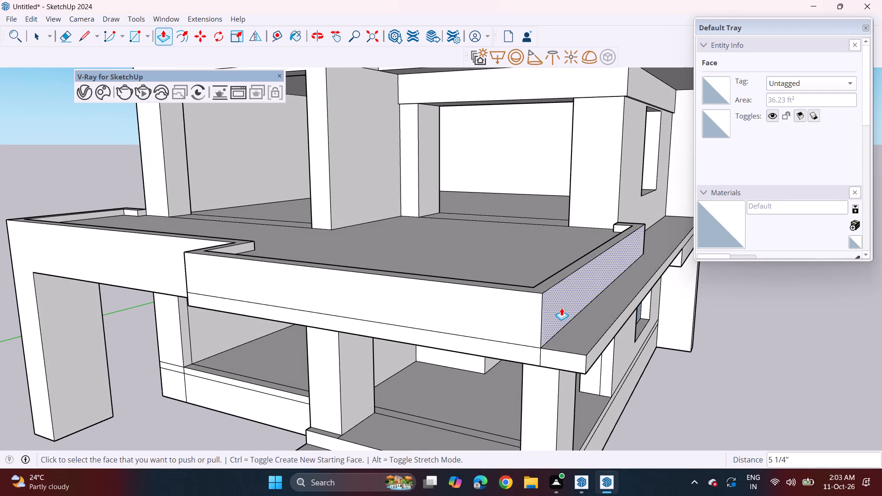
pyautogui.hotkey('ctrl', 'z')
# Push/Pull the parapet strip up about 3 1/4" as a new starting face, keeping the edge line below.
pyautogui.click(546, 293)
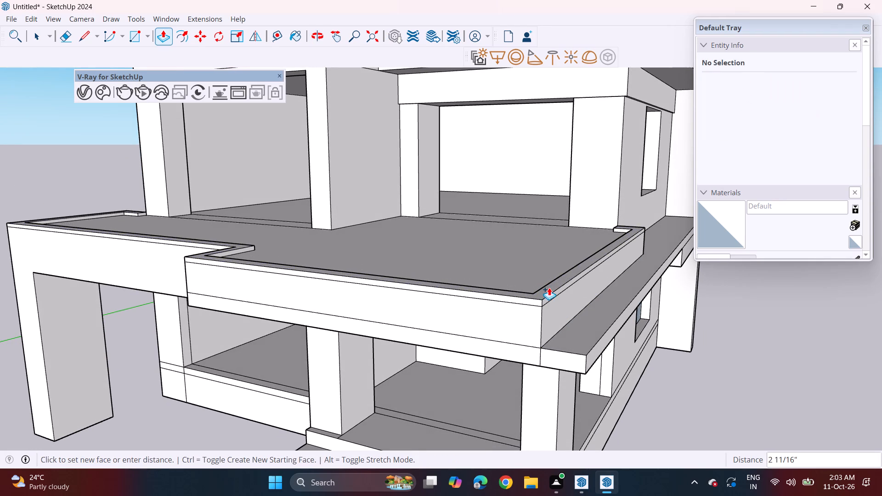
pyautogui.click(550, 286)
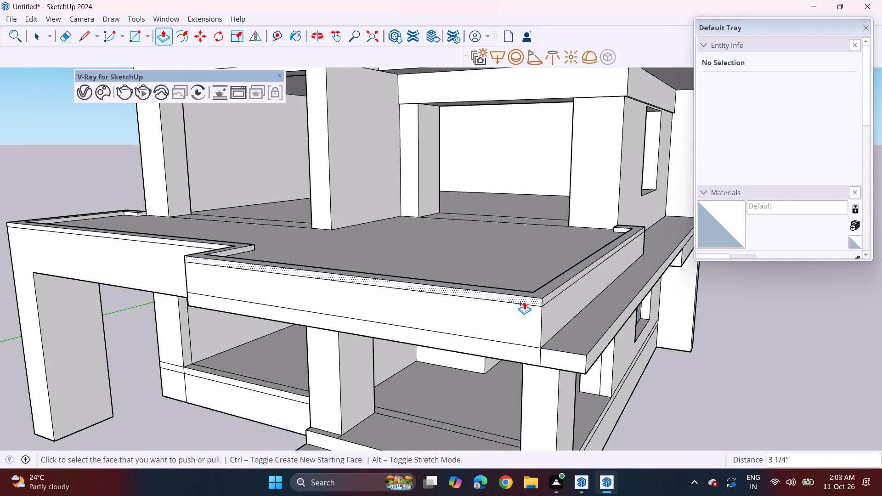
# Push/Pull the thin cap band outward on the projecting terrace's front and outer side, and fill the corner between them.
pyautogui.click(524, 302)
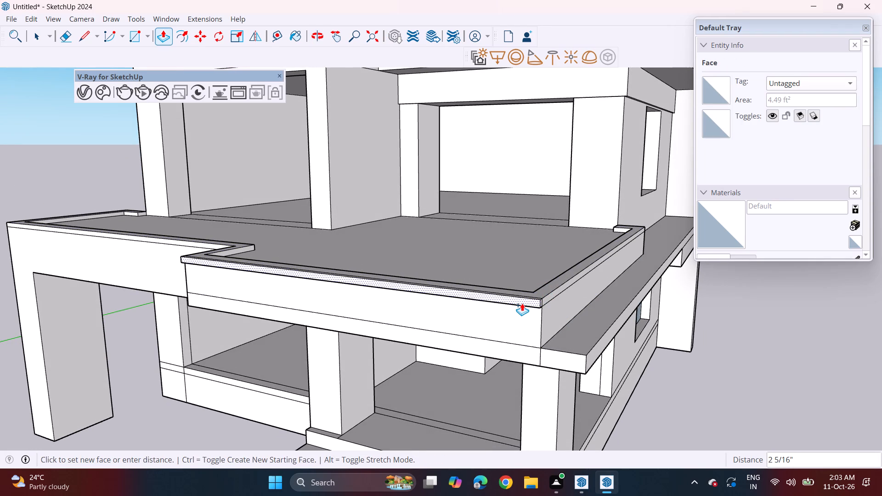
pyautogui.click(520, 304)
pyautogui.doubleClick(552, 297)
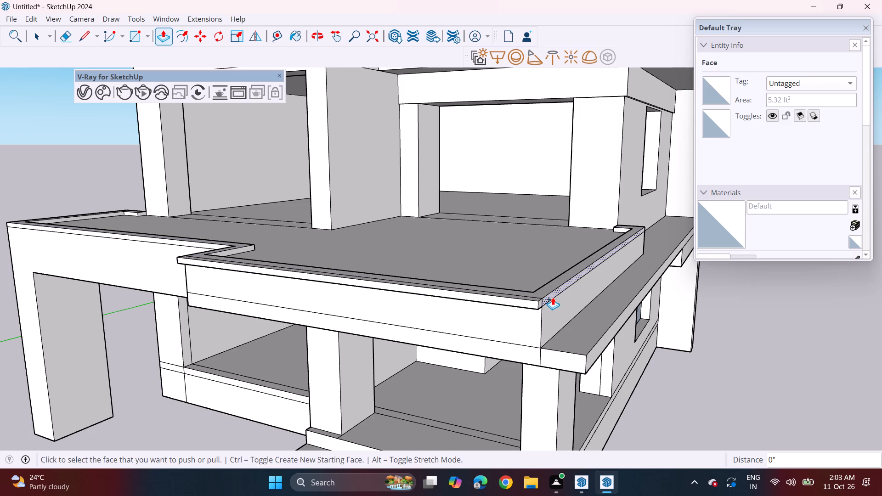
pyautogui.scroll(3, 547, 308)
pyautogui.doubleClick(546, 307)
pyautogui.scroll(-1, 513, 312)
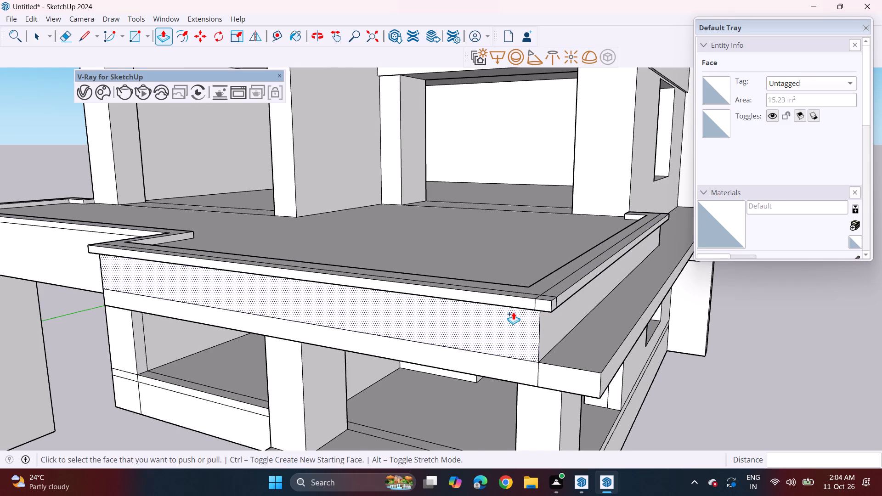
# Push/Pull the thin cap band outward along the carport's front edge and its outer side.
pyautogui.scroll(-5, 513, 312)
pyautogui.keyDown('shift'); pyautogui.moveTo(387, 291); pyautogui.dragTo(652, 302, button='middle'); pyautogui.keyUp('shift')
pyautogui.scroll(2, 408, 270)
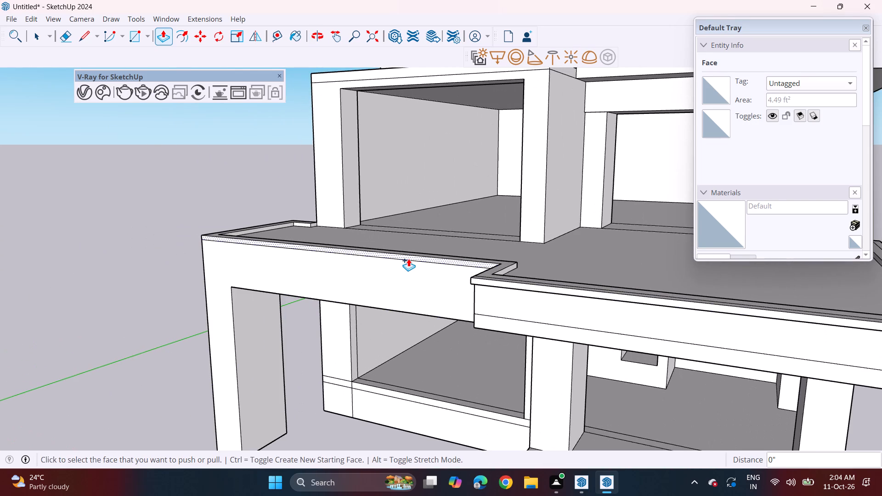
pyautogui.doubleClick(408, 259)
pyautogui.moveTo(313, 267); pyautogui.dragTo(590, 271, button='middle')
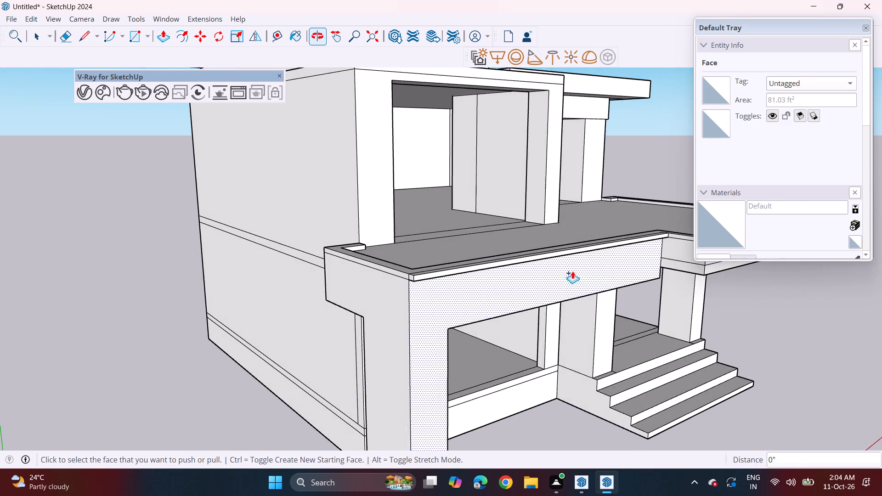
pyautogui.scroll(3, 364, 267)
pyautogui.doubleClick(397, 272)
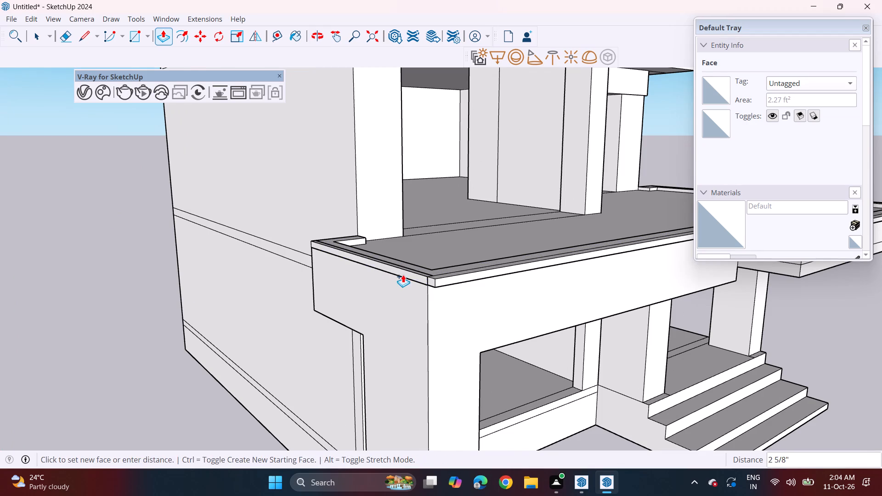
pyautogui.click(391, 278)
# Push/Pull the cap's end face at the carport's outer corner about 3 5/16" to fill the notch.
pyautogui.scroll(3, 441, 276)
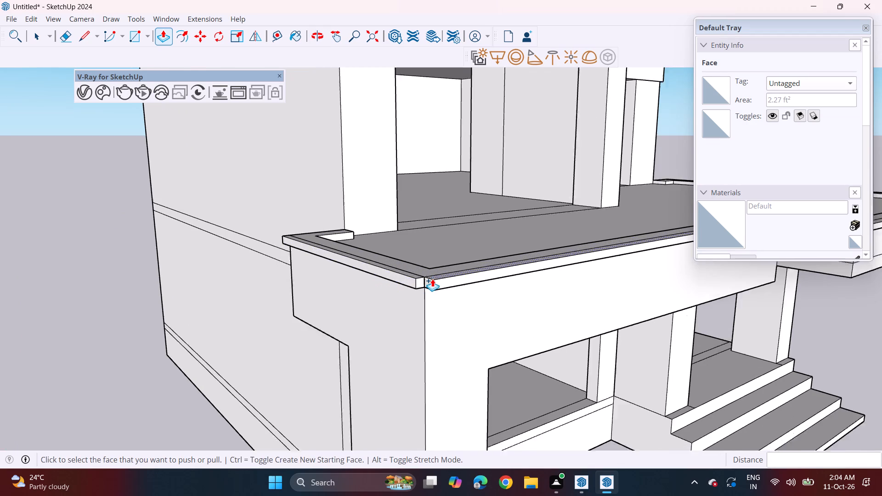
pyautogui.scroll(7, 430, 280)
pyautogui.click(434, 293)
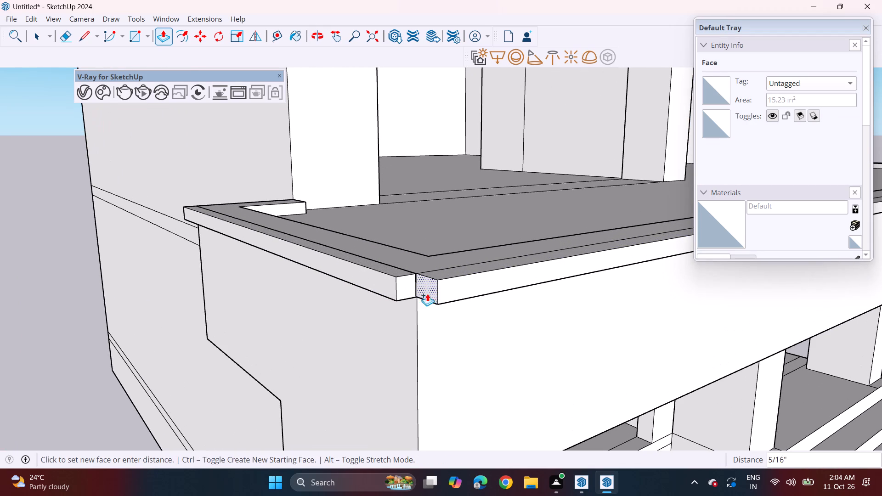
pyautogui.click(383, 277)
# Erase the vertical seam lines on both outer faces of the cap at the projecting terrace's front corner.
pyautogui.moveTo(524, 274); pyautogui.dragTo(327, 252, button='middle')
pyautogui.scroll(-20, 321, 236)
pyautogui.keyDown('shift'); pyautogui.moveTo(332, 275); pyautogui.dragTo(301, 278, button='middle'); pyautogui.keyUp('shift')
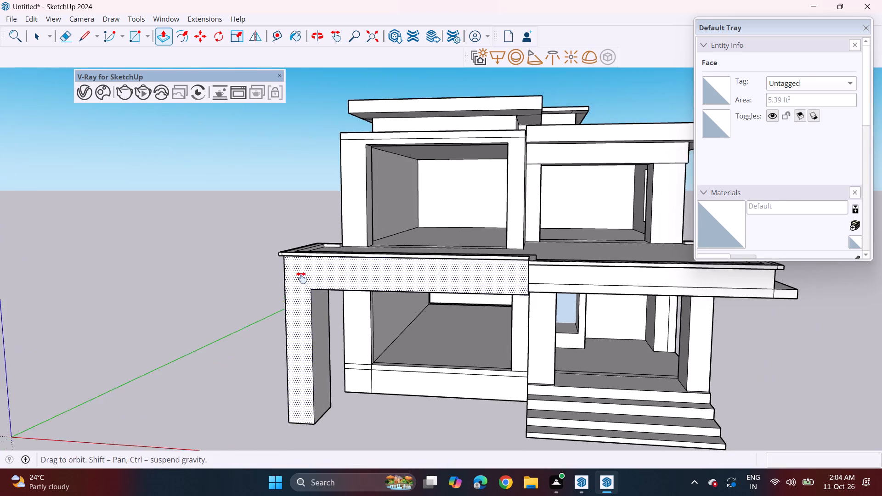
pyautogui.keyDown('shift'); pyautogui.moveTo(301, 278); pyautogui.dragTo(246, 280, button='middle'); pyautogui.keyUp('shift')
pyautogui.moveTo(602, 291); pyautogui.dragTo(490, 286, button='middle')
pyautogui.scroll(-1, 481, 285)
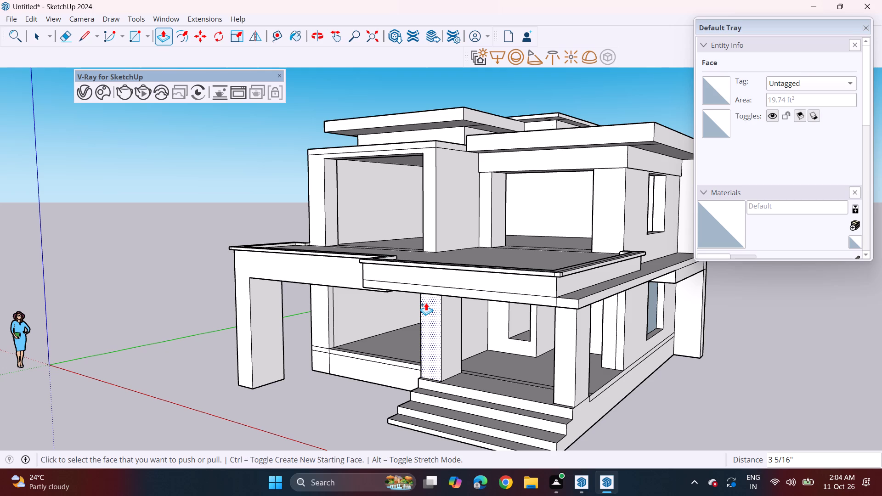
pyautogui.scroll(3, 577, 267)
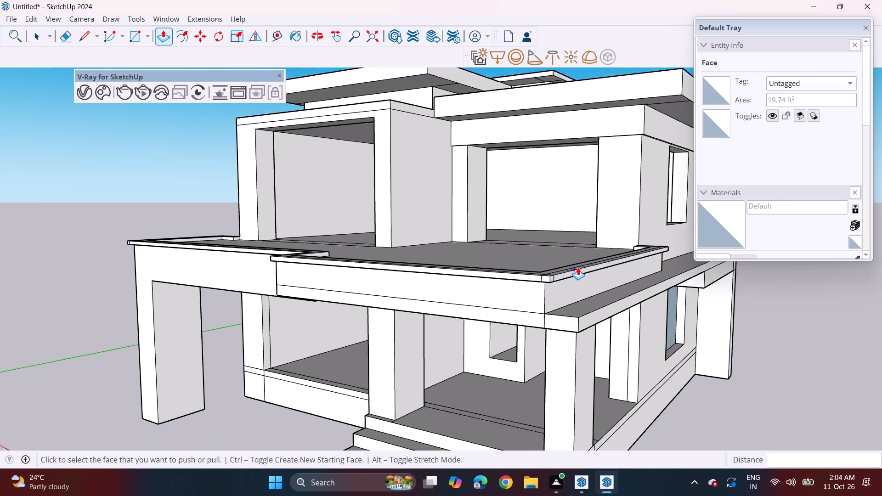
pyautogui.scroll(8, 578, 267)
pyautogui.moveTo(62, 39); pyautogui.dragTo(68, 40)
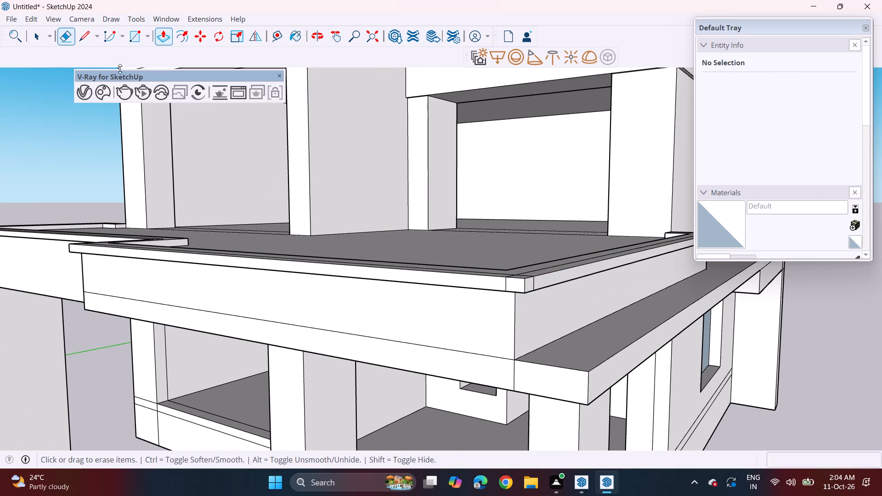
pyautogui.scroll(5, 502, 284)
pyautogui.moveTo(505, 288); pyautogui.dragTo(515, 287)
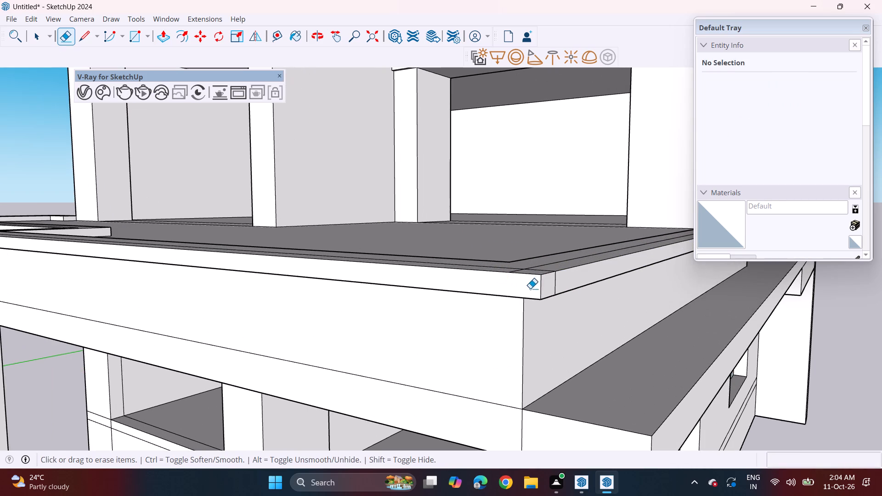
pyautogui.moveTo(552, 287); pyautogui.dragTo(567, 284)
pyautogui.scroll(-5, 533, 295)
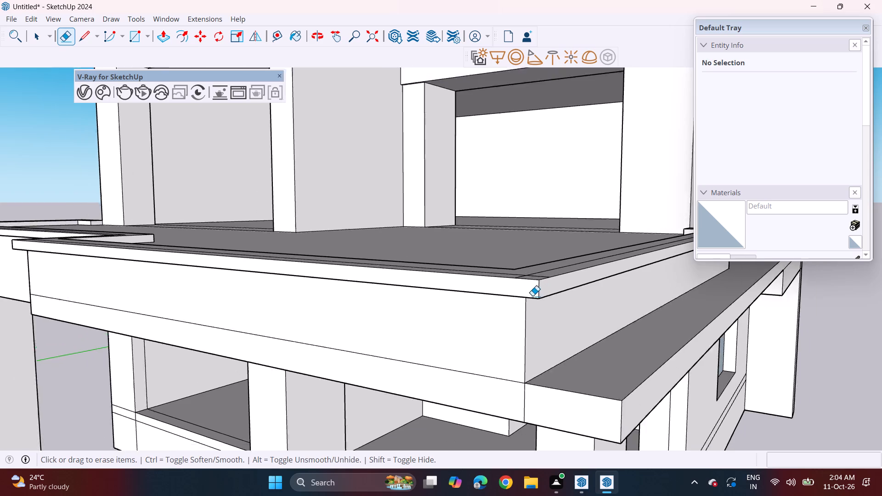
# Erase the two short seam lines on top of the cap at the projecting terrace's front corner.
pyautogui.scroll(-1, 532, 296)
pyautogui.moveTo(556, 265); pyautogui.dragTo(518, 373, button='middle')
pyautogui.moveTo(520, 355); pyautogui.dragTo(571, 189, button='middle')
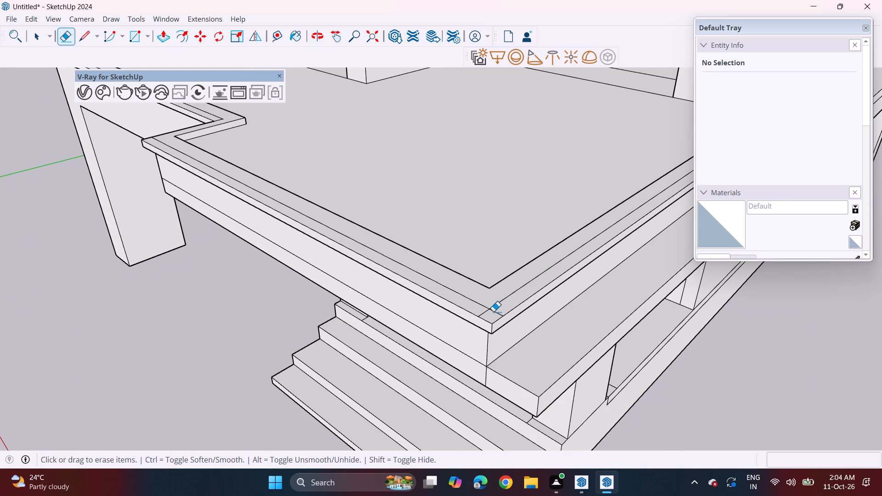
pyautogui.click(493, 311)
pyautogui.click(484, 315)
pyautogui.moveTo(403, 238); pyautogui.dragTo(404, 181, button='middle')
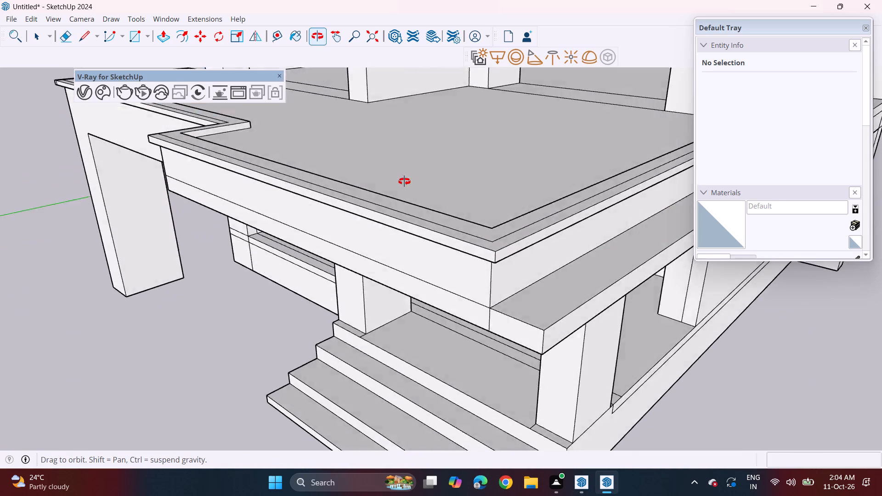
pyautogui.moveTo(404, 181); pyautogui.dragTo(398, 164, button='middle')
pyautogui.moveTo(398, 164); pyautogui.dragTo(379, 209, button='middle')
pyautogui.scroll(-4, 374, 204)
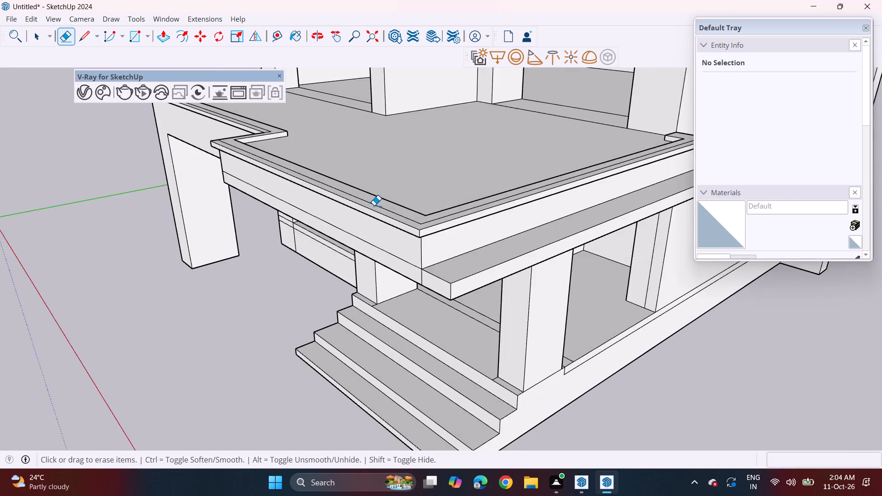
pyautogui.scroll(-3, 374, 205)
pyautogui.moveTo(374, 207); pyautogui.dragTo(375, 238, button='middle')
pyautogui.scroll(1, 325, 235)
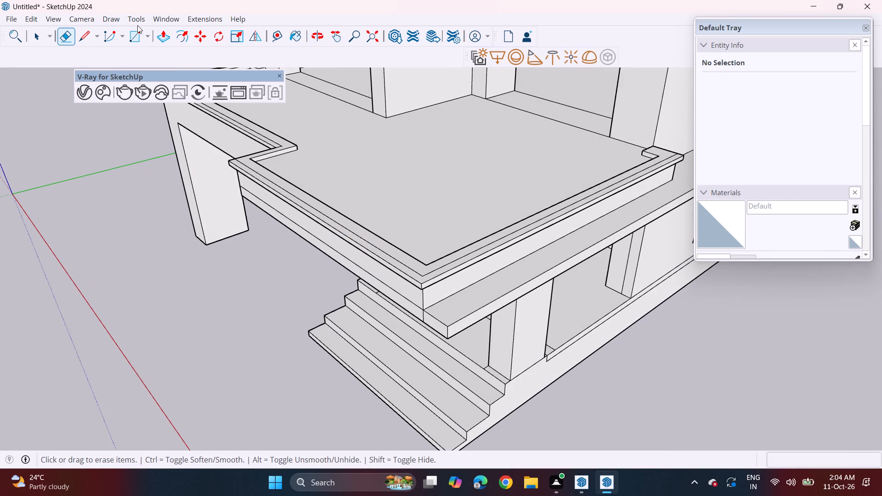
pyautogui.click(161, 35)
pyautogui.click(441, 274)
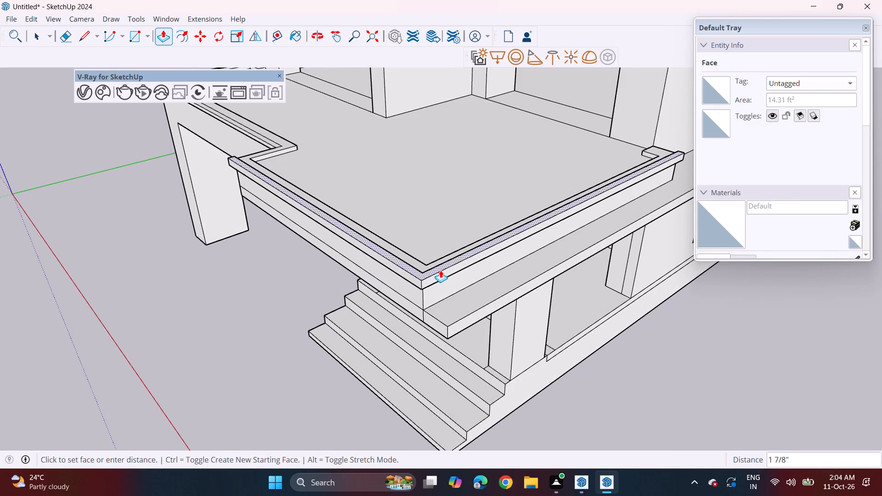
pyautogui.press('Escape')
# Examine the parapet cap and the whole house from low, distant and raised front views.
pyautogui.moveTo(445, 267); pyautogui.dragTo(490, 163, button='middle')
pyautogui.scroll(-2, 490, 161)
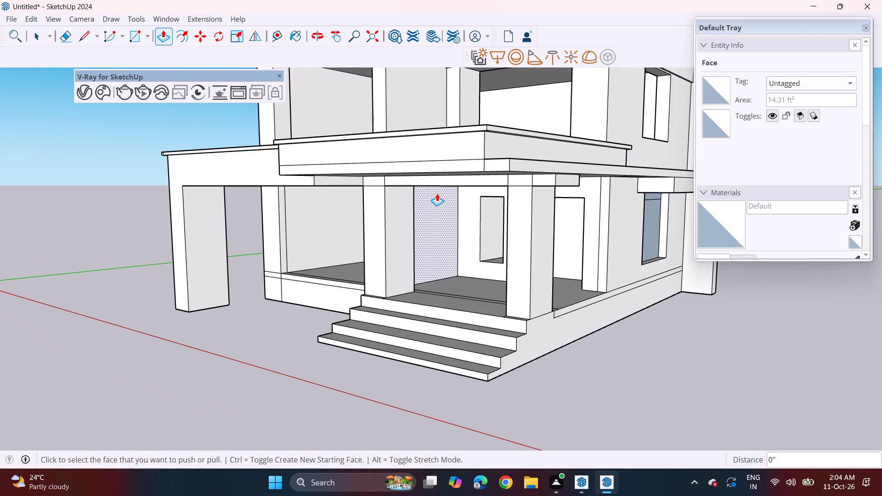
pyautogui.keyDown('shift'); pyautogui.moveTo(437, 190); pyautogui.dragTo(406, 289, button='middle'); pyautogui.keyUp('shift')
pyautogui.moveTo(389, 298); pyautogui.dragTo(413, 254, button='middle')
pyautogui.scroll(-5, 413, 254)
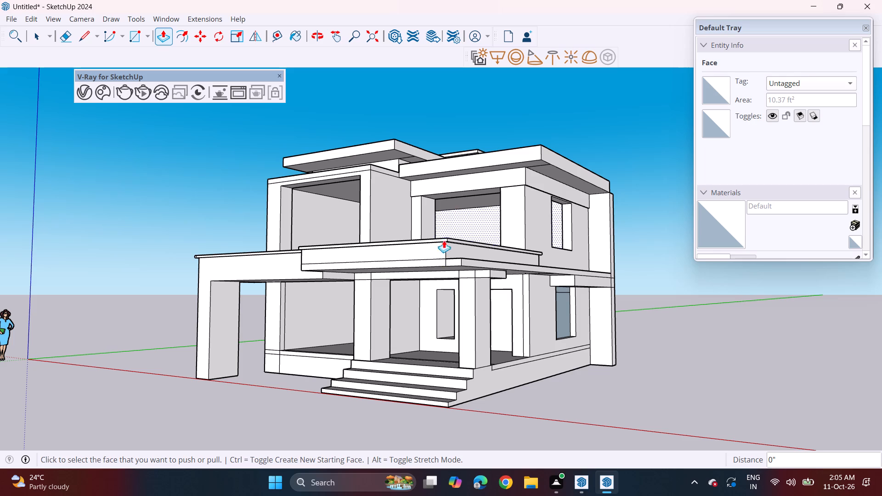
pyautogui.moveTo(434, 270); pyautogui.dragTo(462, 346, button='middle')
pyautogui.scroll(6, 480, 363)
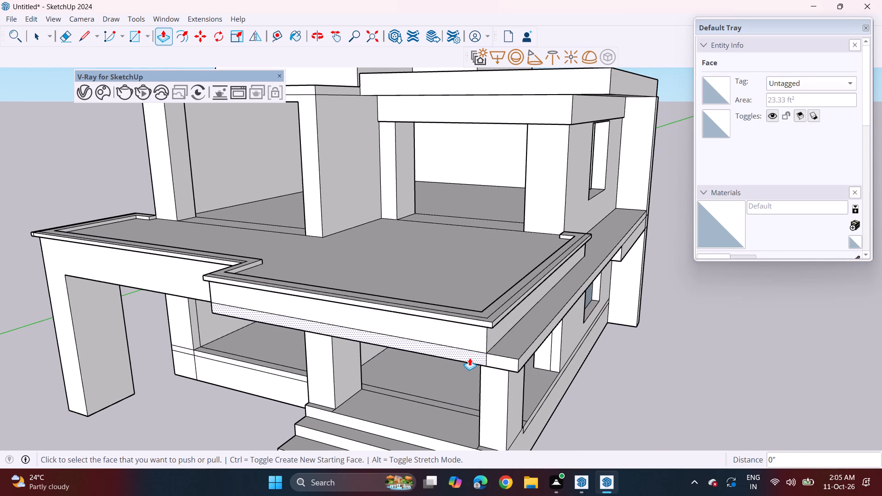
# Push/Pull the underside of the terrace slab over the porch up 1 1/4".
pyautogui.moveTo(536, 340); pyautogui.dragTo(547, 250, button='middle')
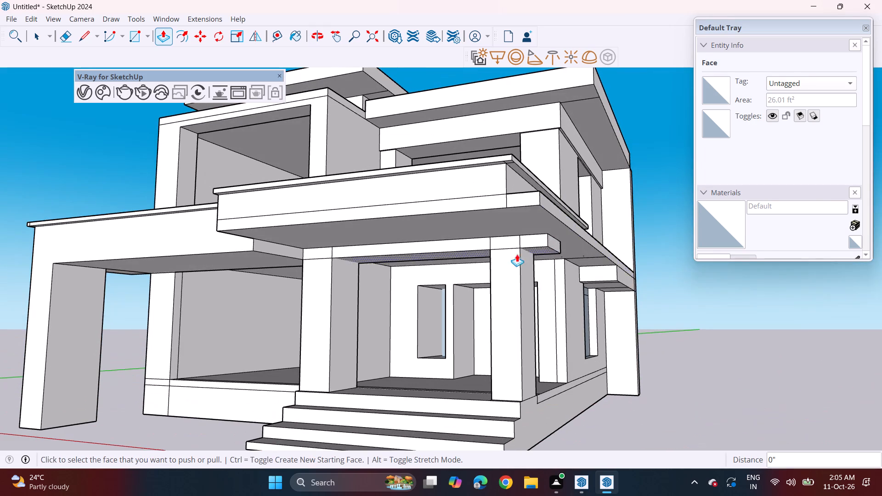
pyautogui.click(489, 226)
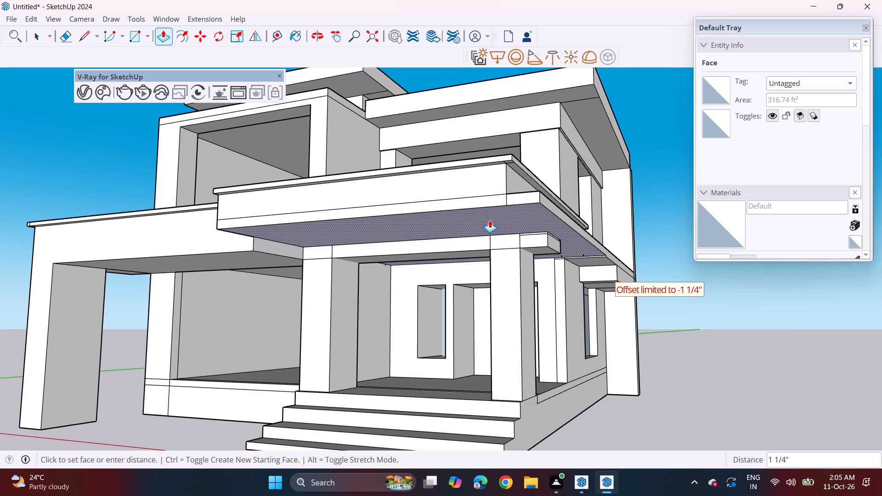
pyautogui.click(490, 220)
# Push/Pull the terrace slab's front edge outward below the parapet, and extend the overhang's end face 1' 6 1/16" to meet the side ledge.
pyautogui.moveTo(500, 212); pyautogui.dragTo(484, 276, button='middle')
pyautogui.scroll(3, 469, 289)
pyautogui.click(452, 312)
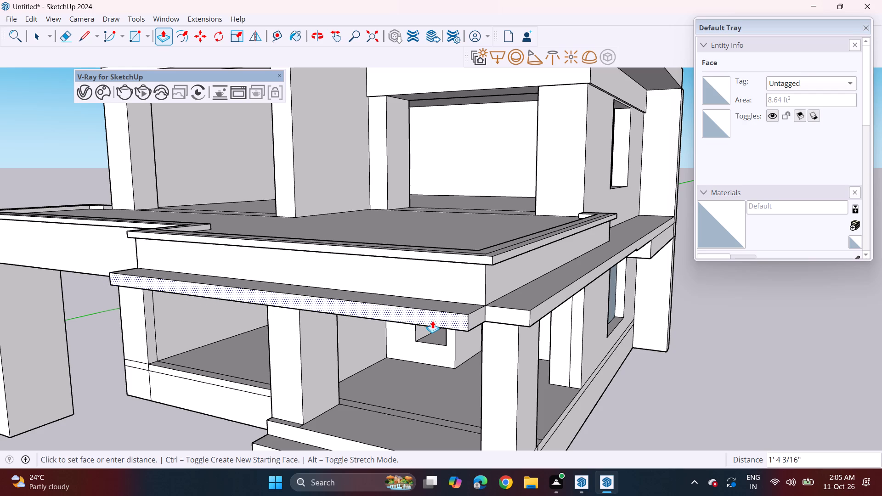
pyautogui.click(428, 326)
pyautogui.click(478, 317)
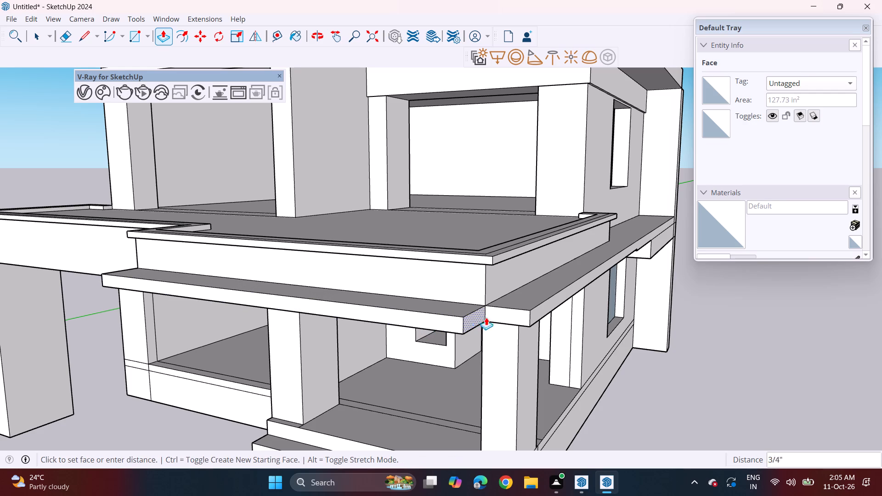
pyautogui.click(530, 316)
# Draw a line about 18' 1" long at mid-height across the slab overhang's front edge face, from the carport-side end to the front corner.
pyautogui.moveTo(525, 337); pyautogui.dragTo(530, 281, button='middle')
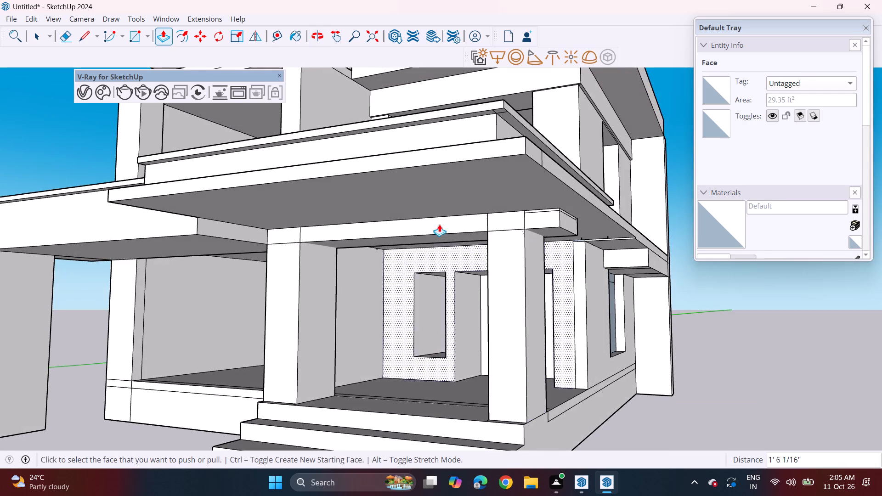
pyautogui.scroll(-3, 389, 238)
pyautogui.moveTo(191, 241); pyautogui.dragTo(257, 249, button='middle')
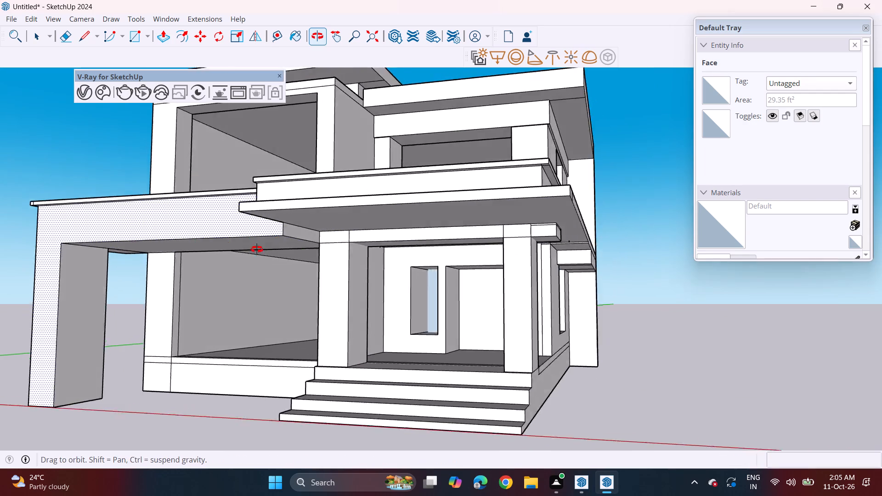
pyautogui.moveTo(257, 249); pyautogui.dragTo(271, 255, button='middle')
pyautogui.click(80, 37)
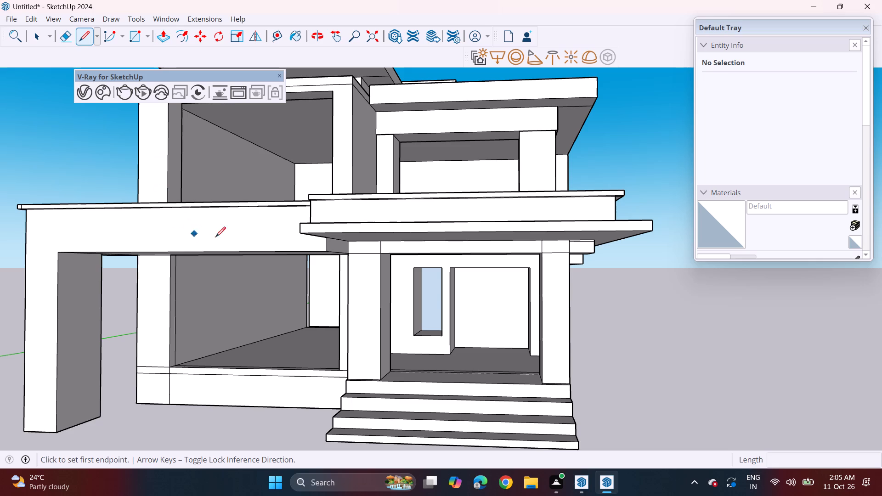
pyautogui.scroll(8, 300, 225)
pyautogui.click(300, 232)
pyautogui.scroll(-5, 417, 251)
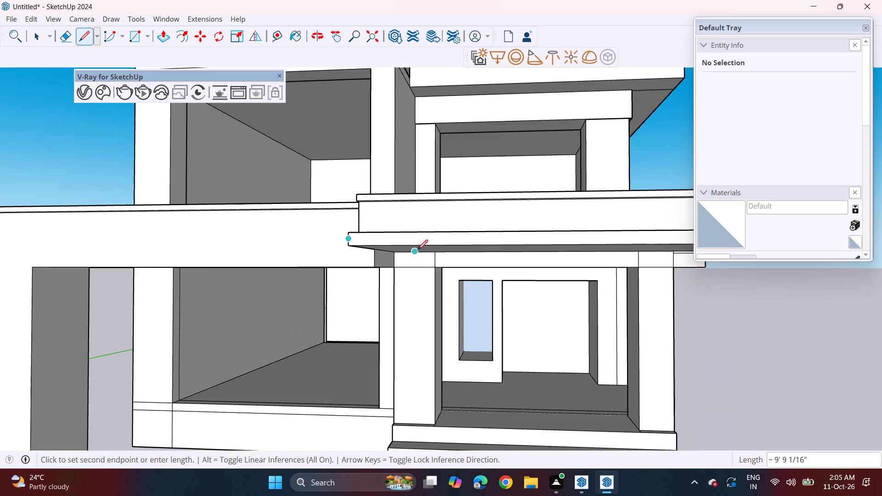
pyautogui.scroll(-4, 418, 250)
pyautogui.moveTo(471, 232); pyautogui.dragTo(369, 248, button='middle')
pyautogui.scroll(3, 507, 264)
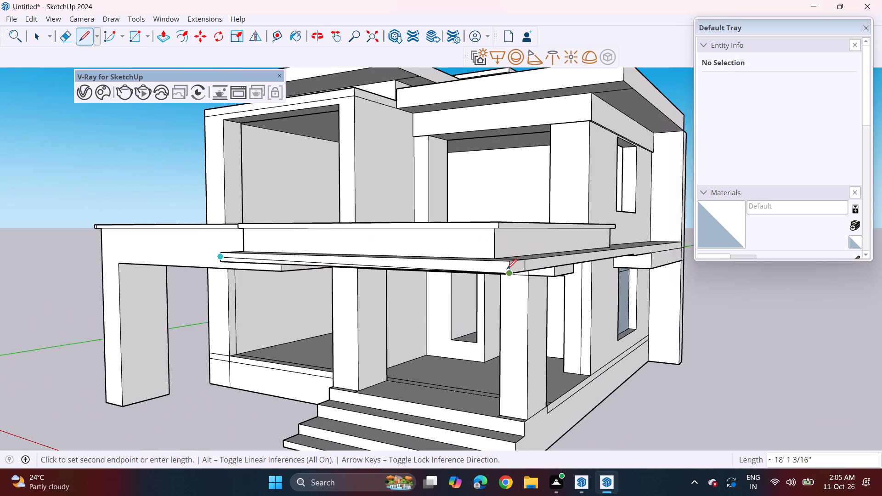
pyautogui.scroll(7, 507, 269)
pyautogui.click(516, 267)
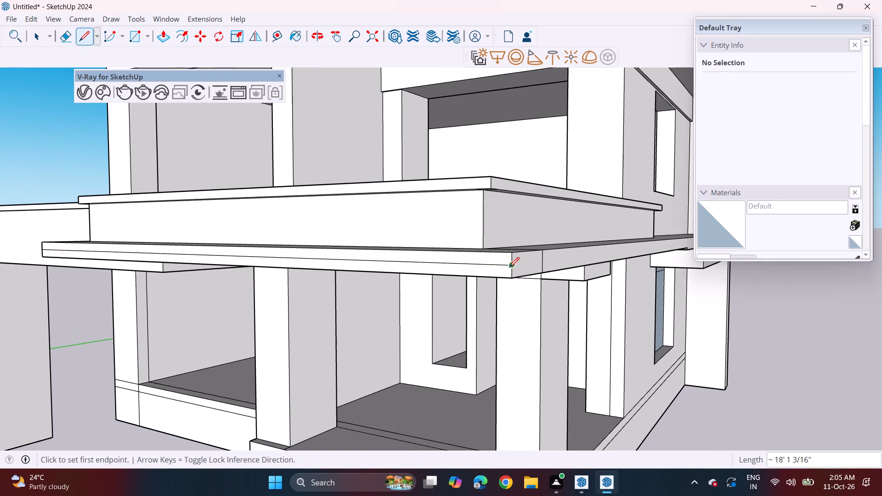
# Continue the dividing line about 43' 4" along the slab's side edge face, from the front corner's mid-height to the rear endpoint.
pyautogui.scroll(-8, 503, 267)
pyautogui.click(504, 266)
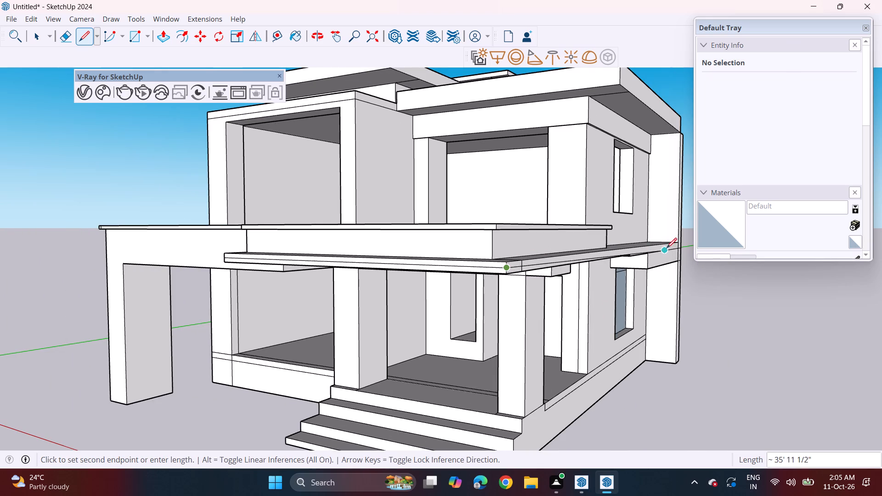
pyautogui.scroll(11, 696, 242)
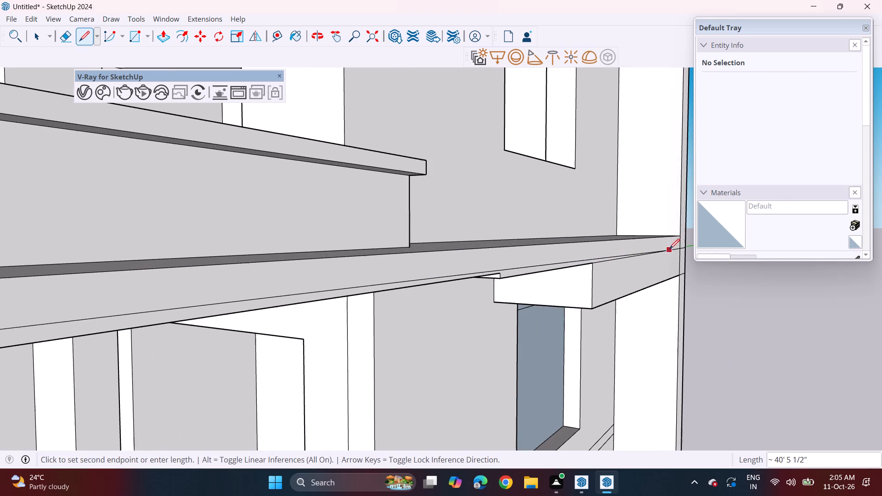
pyautogui.scroll(8, 680, 243)
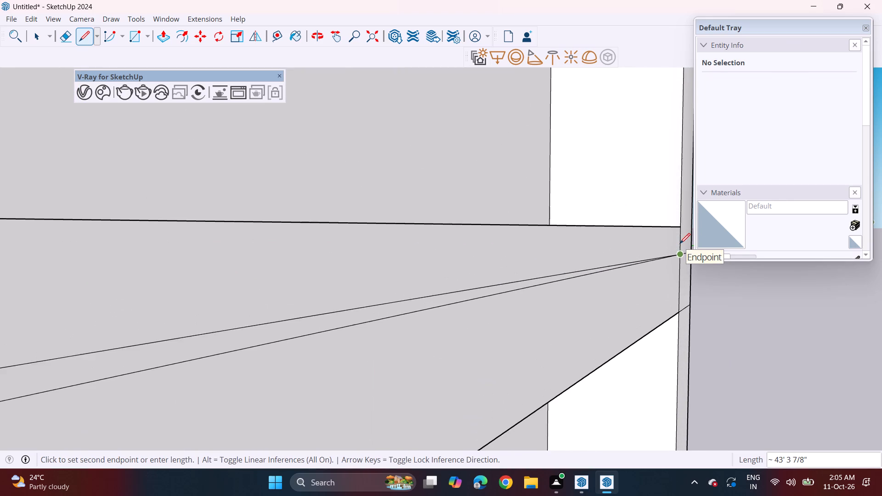
pyautogui.click(680, 238)
# Erase the vertical seam line segments above and below the dividing line on the slab's side face near the front corner.
pyautogui.scroll(-20, 645, 267)
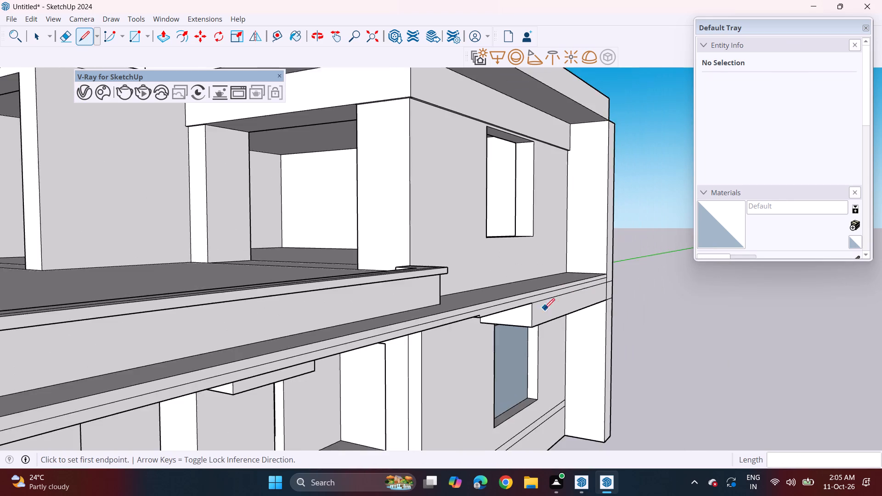
pyautogui.scroll(-2, 544, 309)
pyautogui.keyDown('shift'); pyautogui.moveTo(514, 337); pyautogui.dragTo(567, 288, button='middle'); pyautogui.keyUp('shift')
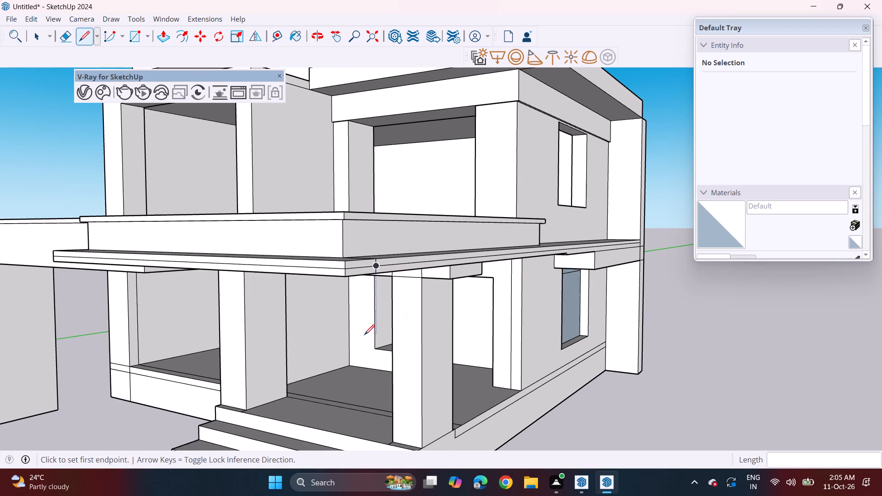
pyautogui.moveTo(382, 294); pyautogui.dragTo(414, 283, button='middle')
pyautogui.scroll(7, 481, 235)
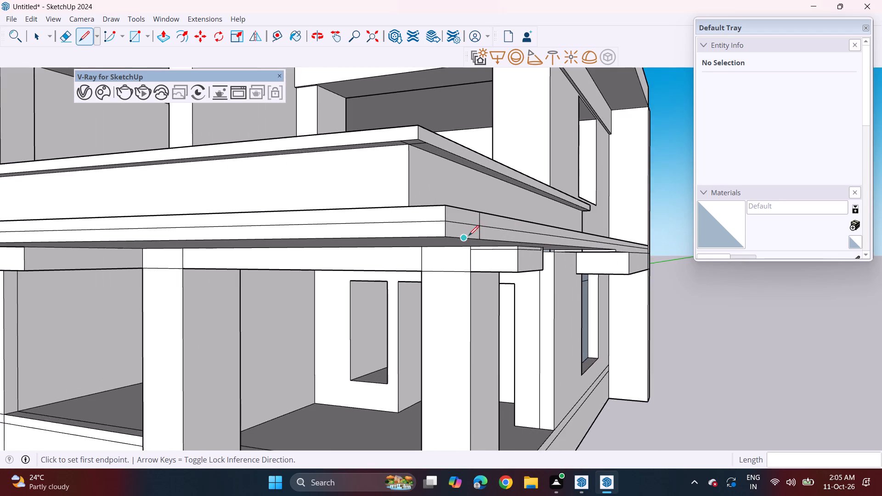
pyautogui.scroll(2, 469, 236)
pyautogui.click(60, 39)
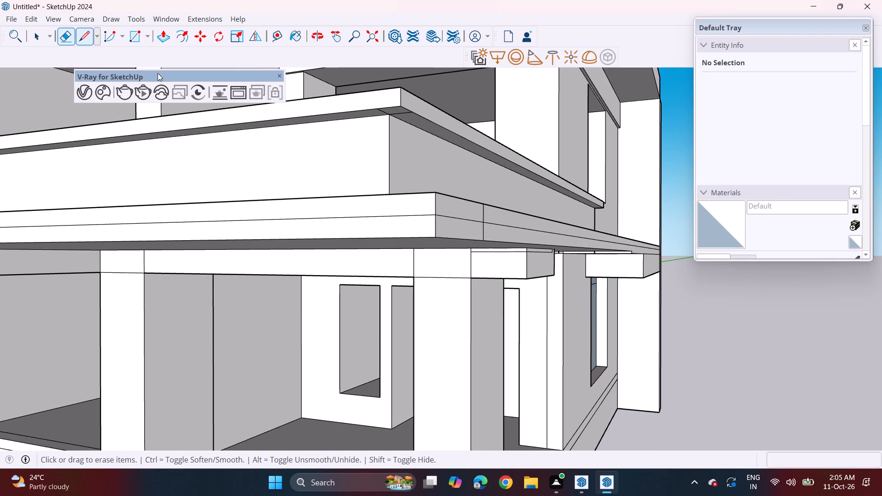
pyautogui.moveTo(477, 213); pyautogui.dragTo(491, 212)
pyautogui.click(483, 232)
pyautogui.scroll(-7, 456, 240)
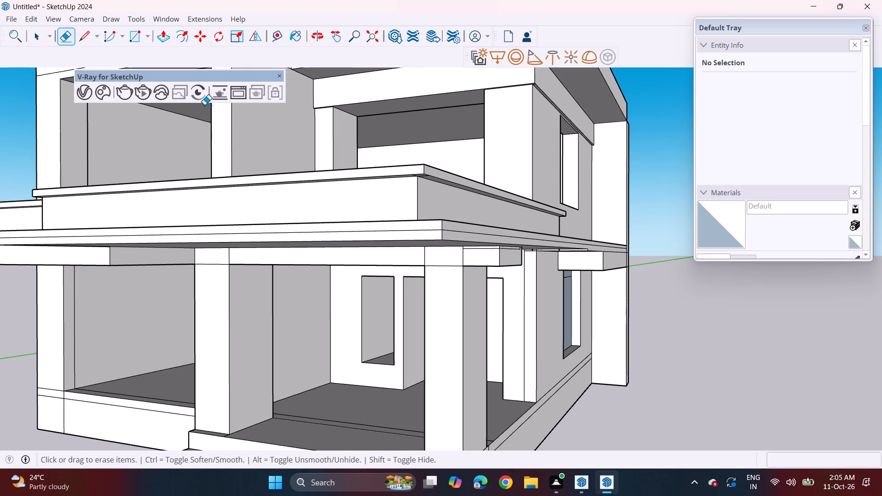
# Push/Pull the slab edge's lower front strip inward 3 15/16", and recess the lower strip along the side face too.
pyautogui.click(160, 34)
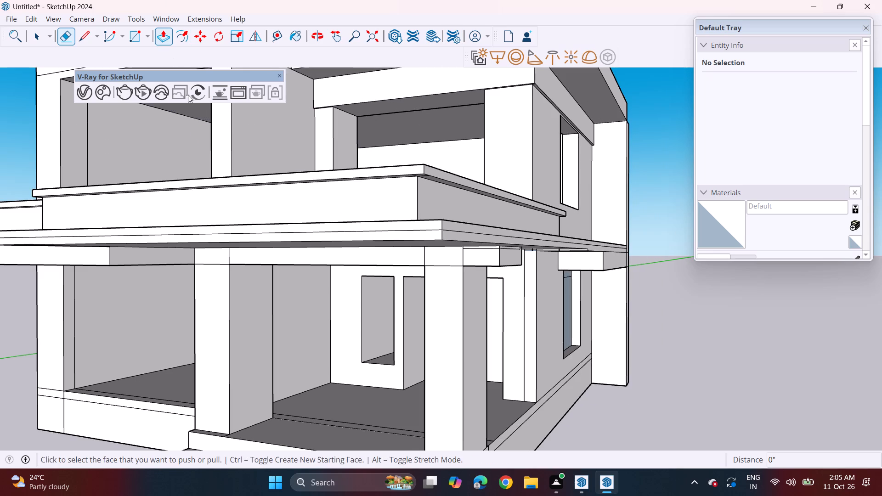
pyautogui.click(283, 237)
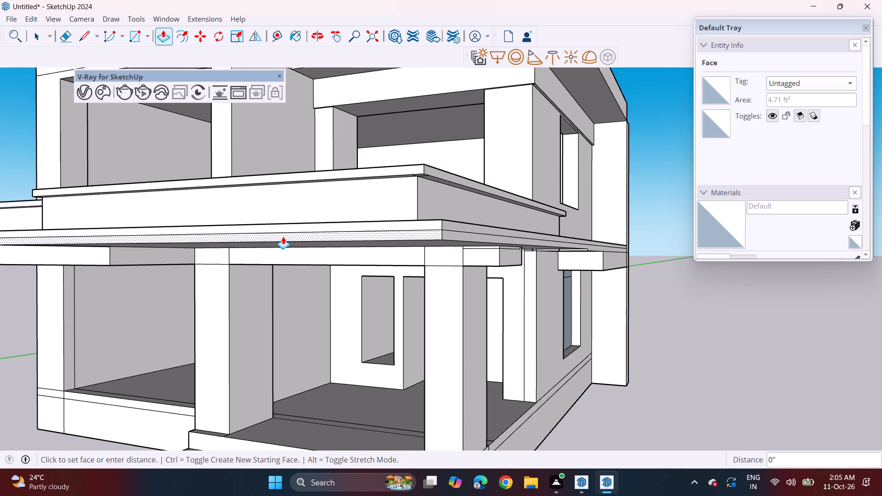
pyautogui.click(290, 239)
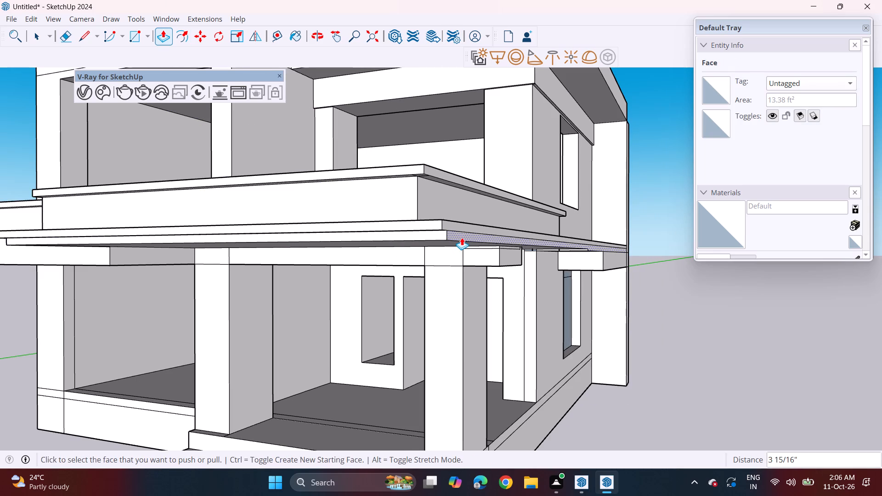
pyautogui.click(462, 237)
pyautogui.click(455, 240)
# Push/Pull the underside of the overhanging slab down 1 1/4".
pyautogui.moveTo(495, 243); pyautogui.dragTo(450, 233, button='middle')
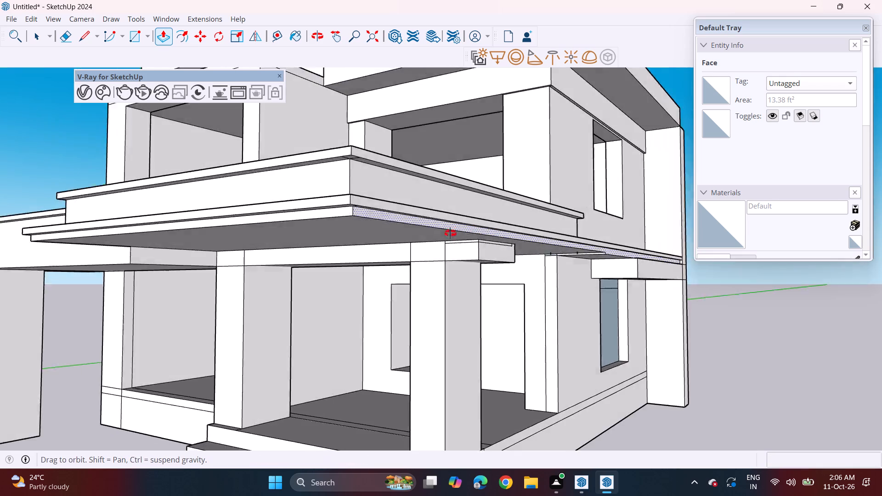
pyautogui.moveTo(450, 233); pyautogui.dragTo(438, 185, button='middle')
pyautogui.scroll(10, 599, 246)
pyautogui.click(544, 266)
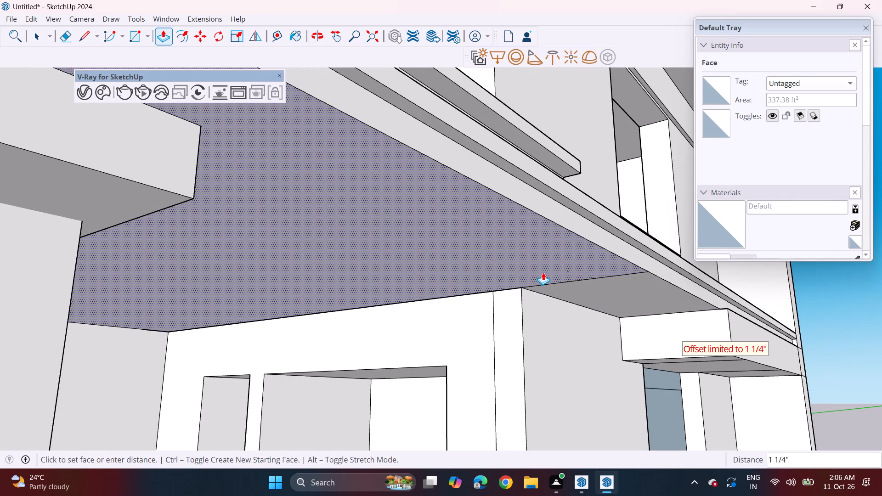
pyautogui.click(543, 272)
# Push/Pull the lower strip on the slab's side edge a further 1 13/16" inward.
pyautogui.scroll(-7, 542, 257)
pyautogui.scroll(-3, 284, 198)
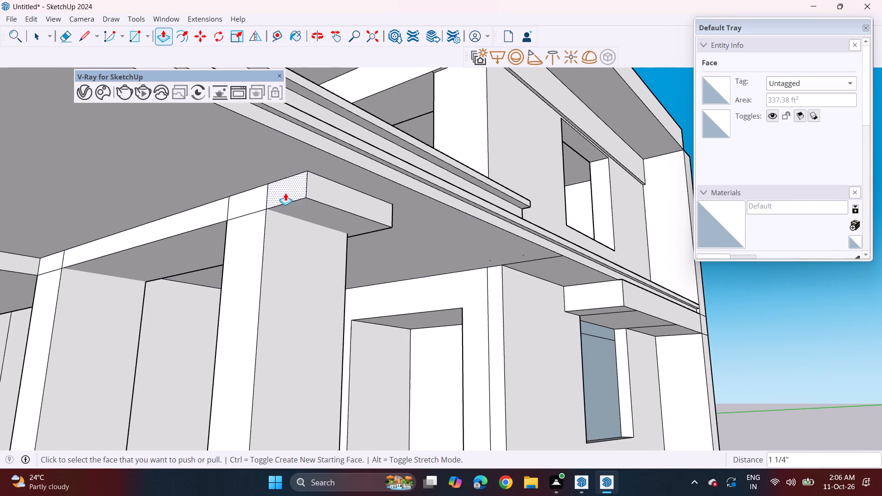
pyautogui.scroll(-6, 285, 193)
pyautogui.moveTo(208, 150); pyautogui.dragTo(325, 205, button='middle')
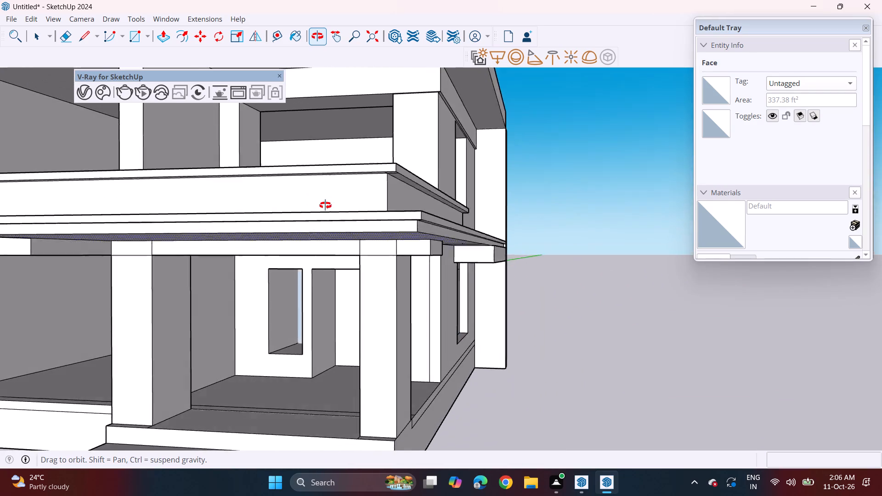
pyautogui.moveTo(325, 205); pyautogui.dragTo(334, 198, button='middle')
pyautogui.scroll(8, 464, 198)
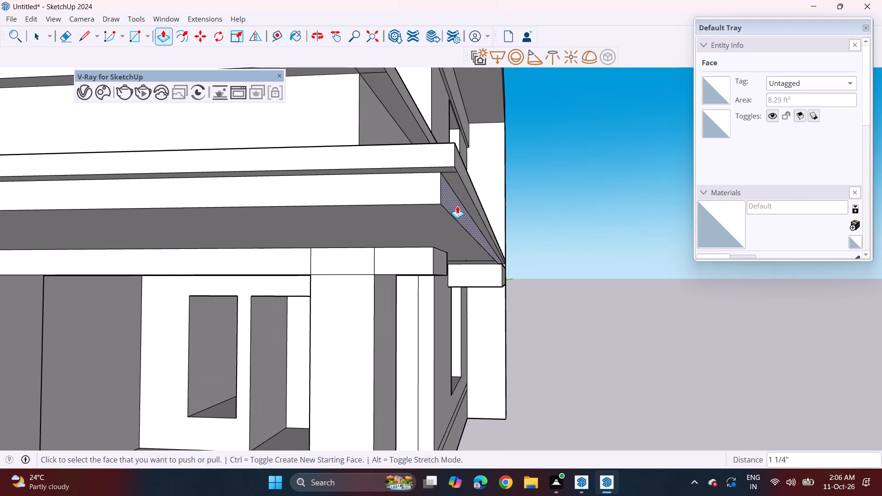
pyautogui.click(457, 206)
pyautogui.click(450, 207)
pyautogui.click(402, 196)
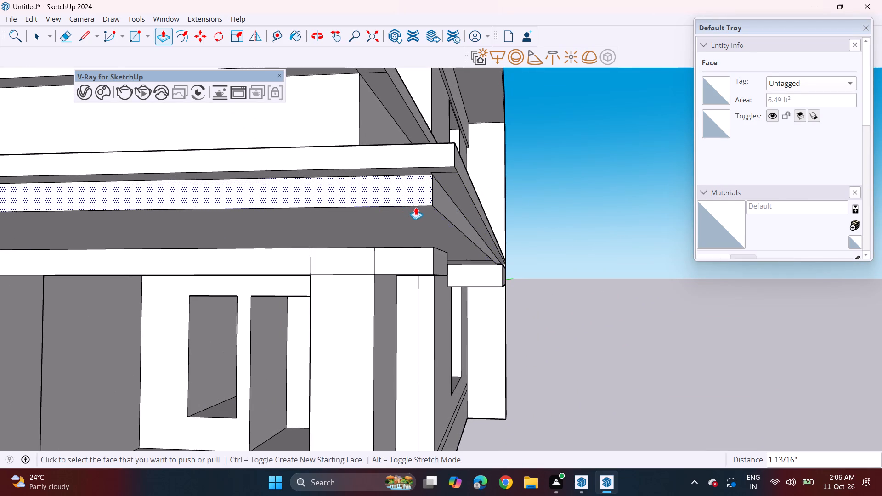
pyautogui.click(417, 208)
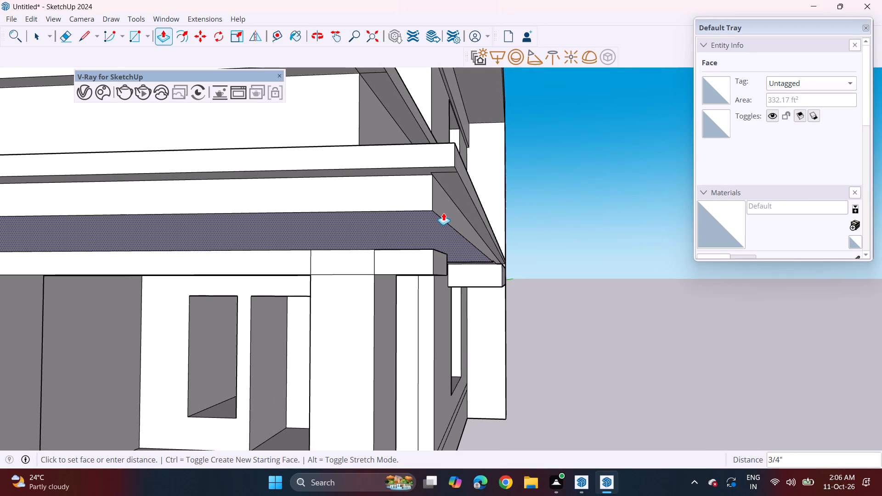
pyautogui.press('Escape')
# Push/Pull the lower strip on the slab's front edge a further 3 9/16" inward.
pyautogui.click(413, 191)
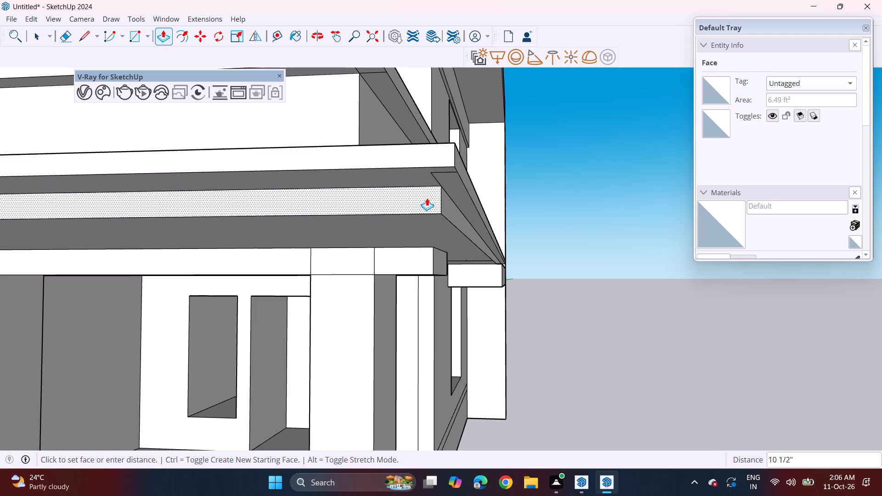
pyautogui.click(419, 192)
# Examine the stepped slab edge and the porch beams and columns from distant, close and low front views.
pyautogui.scroll(-4, 458, 203)
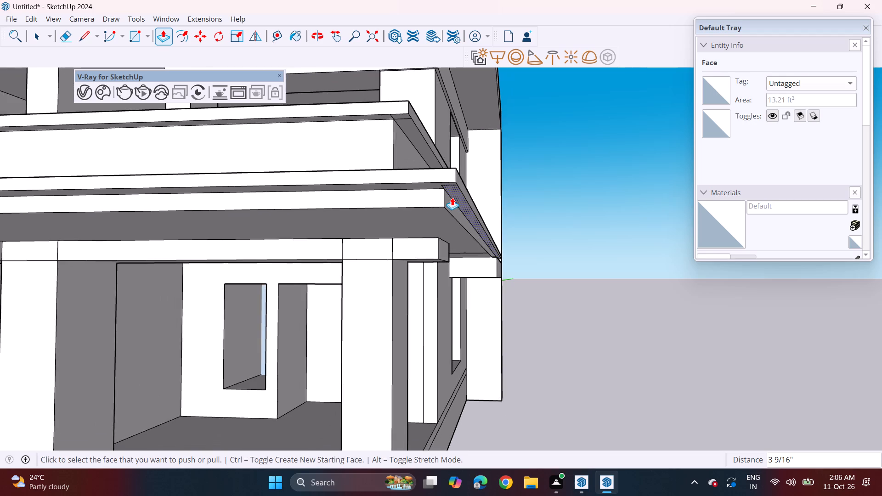
pyautogui.scroll(-7, 452, 197)
pyautogui.moveTo(462, 225); pyautogui.dragTo(444, 241, button='middle')
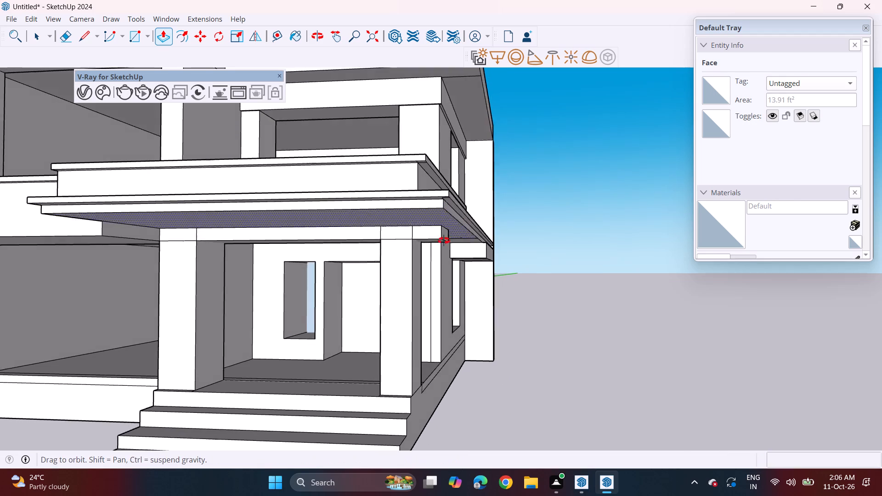
pyautogui.moveTo(444, 241); pyautogui.dragTo(433, 237, button='middle')
pyautogui.scroll(-7, 429, 236)
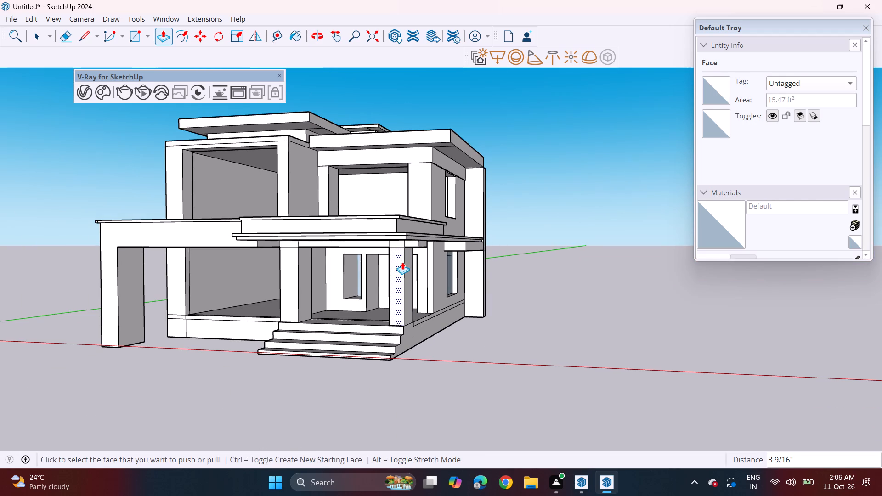
pyautogui.moveTo(424, 253); pyautogui.dragTo(438, 243, button='middle')
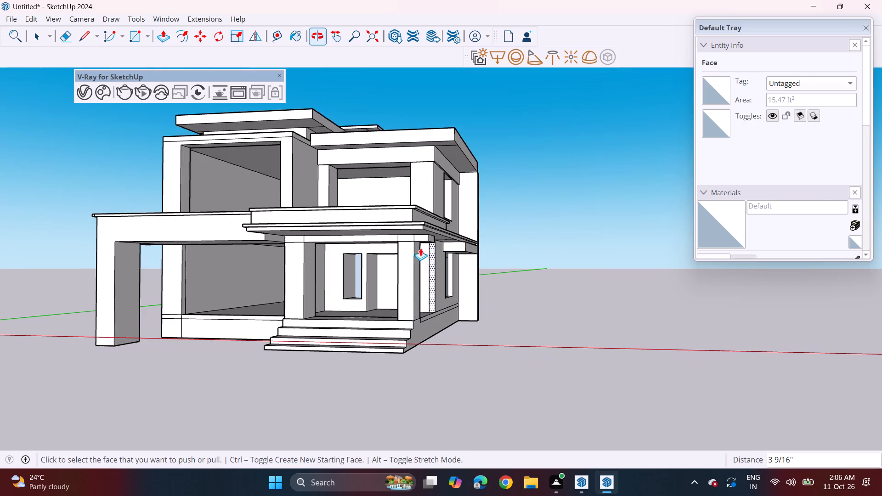
pyautogui.scroll(7, 408, 246)
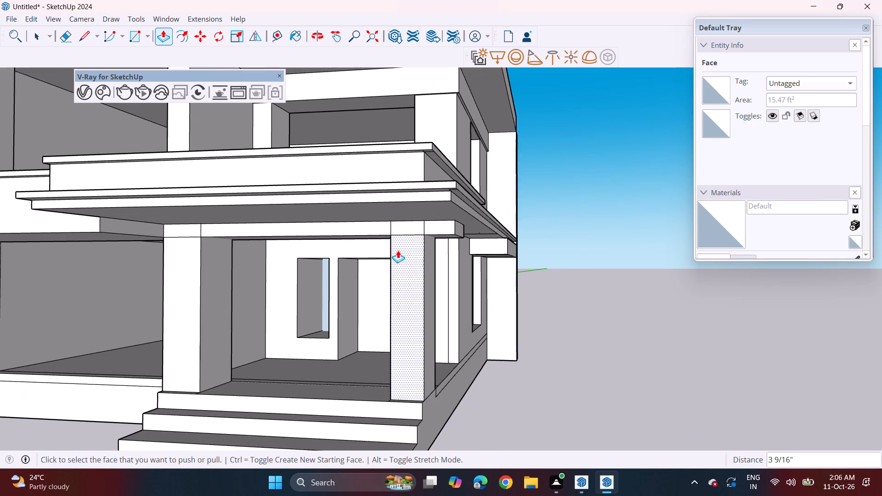
pyautogui.scroll(4, 398, 250)
pyautogui.scroll(-3, 398, 250)
pyautogui.moveTo(399, 248); pyautogui.dragTo(396, 212, button='middle')
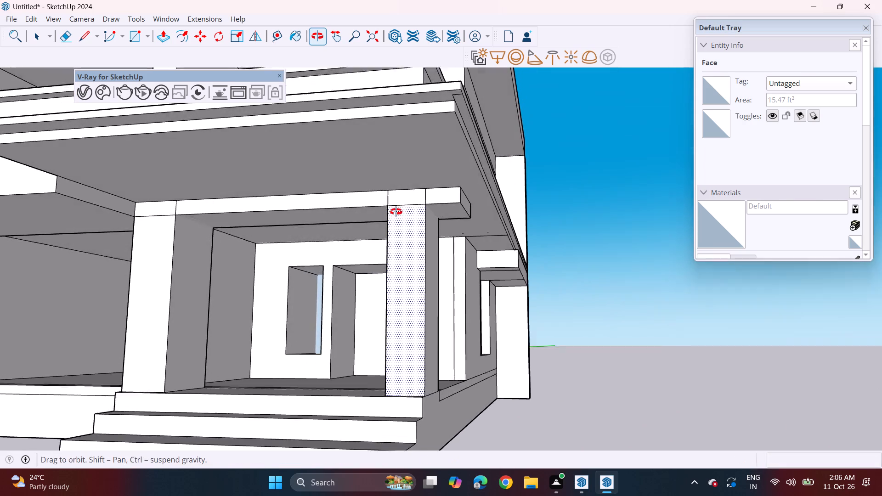
# Push/Pull the porch beam's projecting end back 1' 7 7/16" so it sits flush with the corner column.
pyautogui.moveTo(396, 212); pyautogui.dragTo(397, 208, button='middle')
pyautogui.click(468, 195)
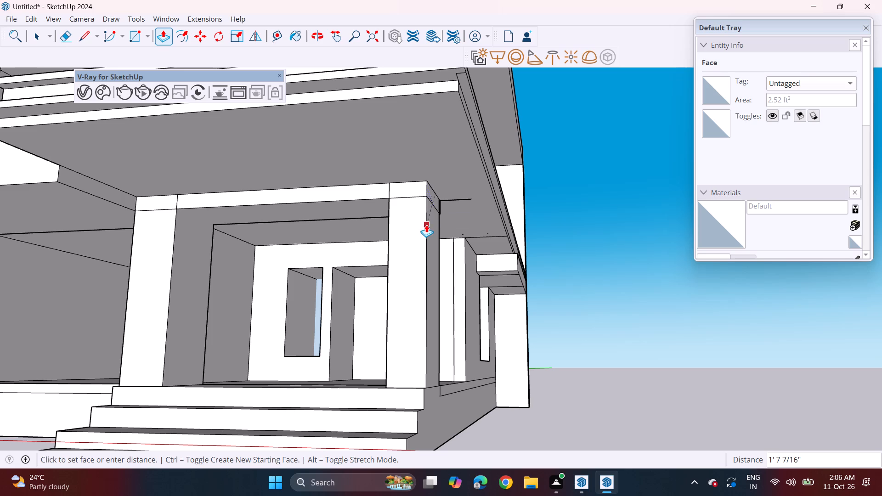
pyautogui.click(426, 225)
# Push/Pull the underside of the porch's front beam up 8 7/8" to the slab's underside.
pyautogui.click(298, 210)
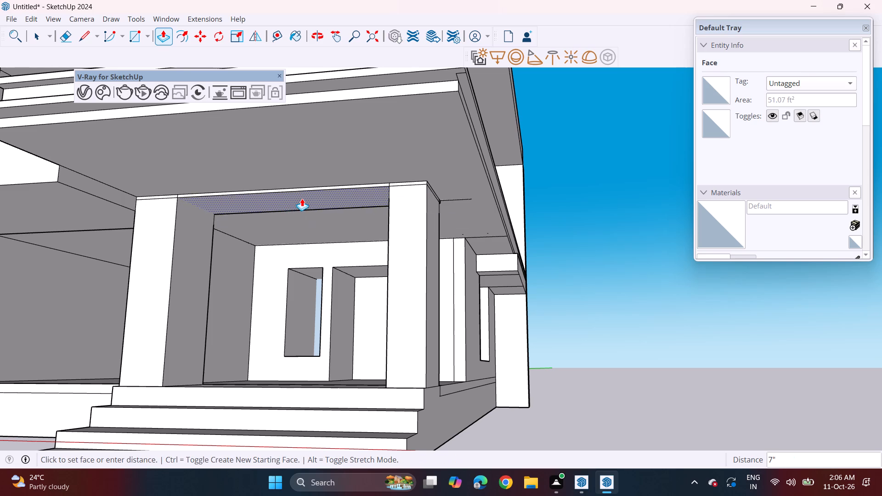
pyautogui.click(304, 190)
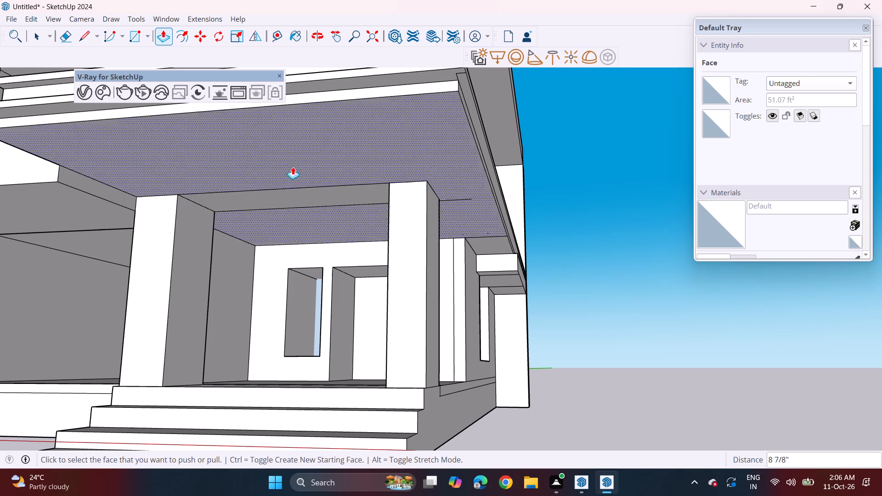
# Erase the leftover beam edges on the slab's underside, between the porch columns and beside the corner column.
pyautogui.click(72, 37)
pyautogui.moveTo(286, 185); pyautogui.dragTo(294, 201)
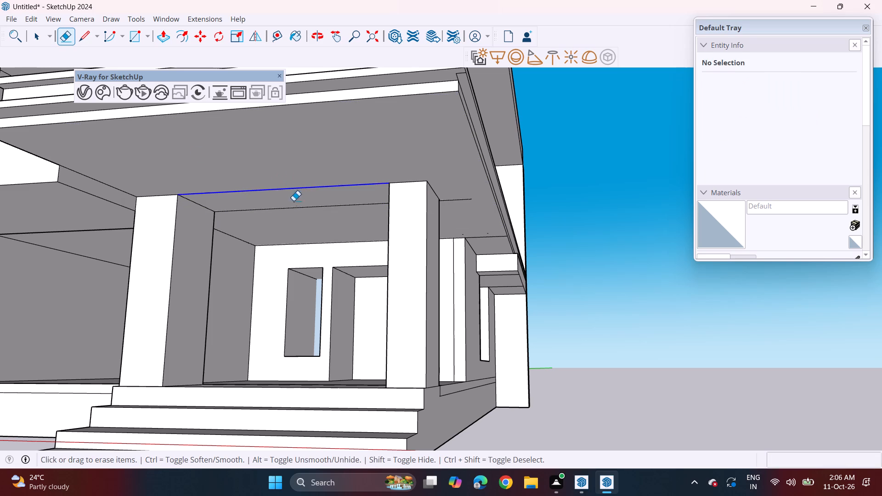
pyautogui.moveTo(294, 201); pyautogui.dragTo(302, 212)
pyautogui.moveTo(446, 194); pyautogui.dragTo(452, 204)
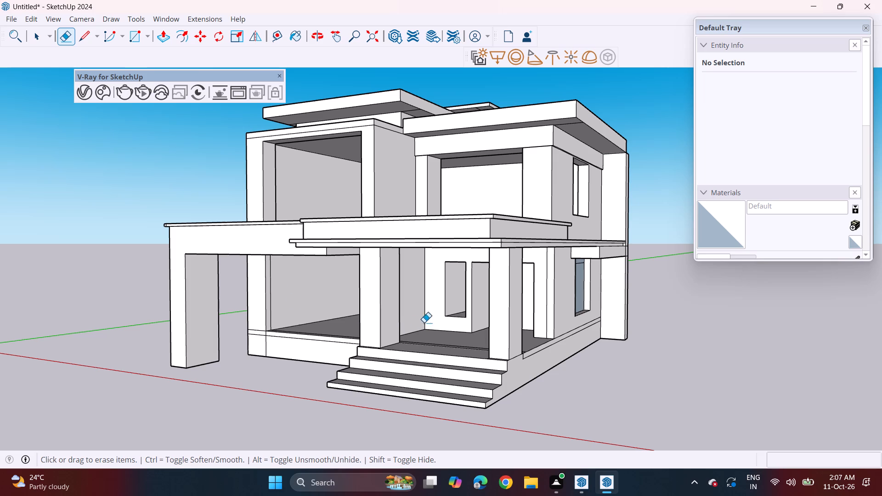
# Erase the stray lines along the porch floor's front and on the plinth's side face beside the corner column.
pyautogui.scroll(3, 395, 334)
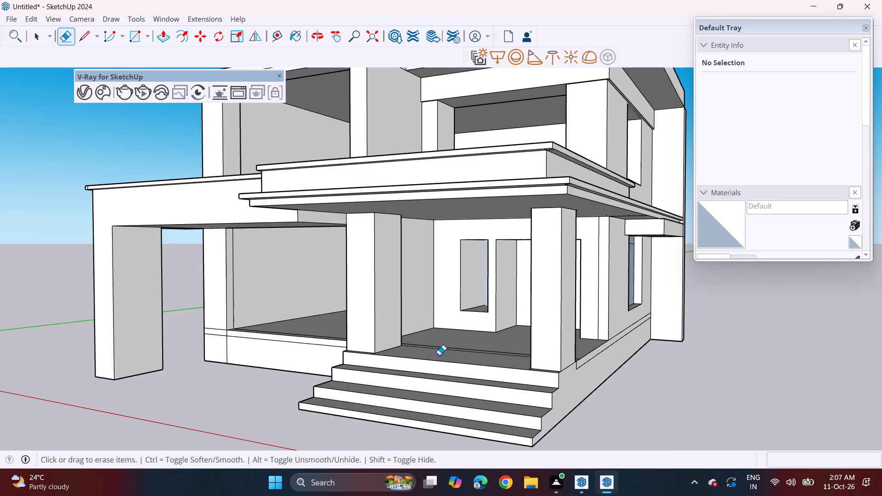
pyautogui.click(453, 348)
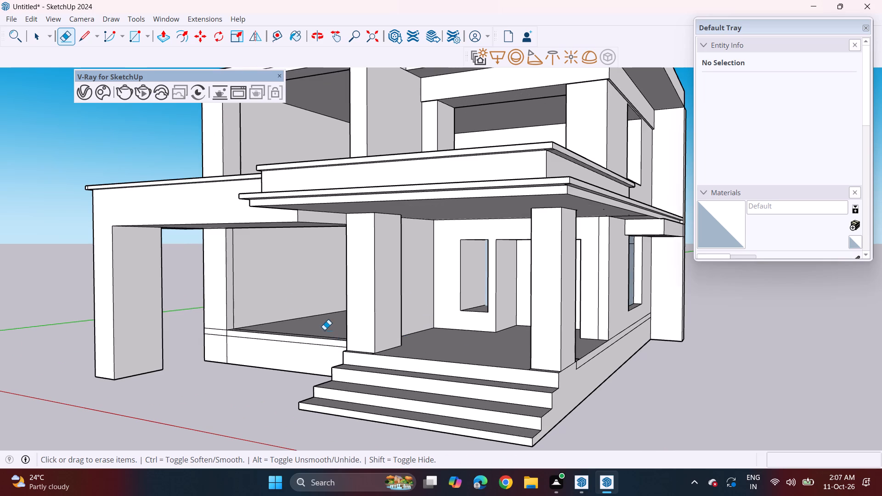
pyautogui.click(588, 360)
pyautogui.click(577, 367)
# Push/Pull the tread of the uppermost entrance step down 3 1/4".
pyautogui.scroll(-4, 554, 387)
pyautogui.moveTo(518, 406); pyautogui.dragTo(531, 391, button='middle')
pyautogui.scroll(5, 516, 373)
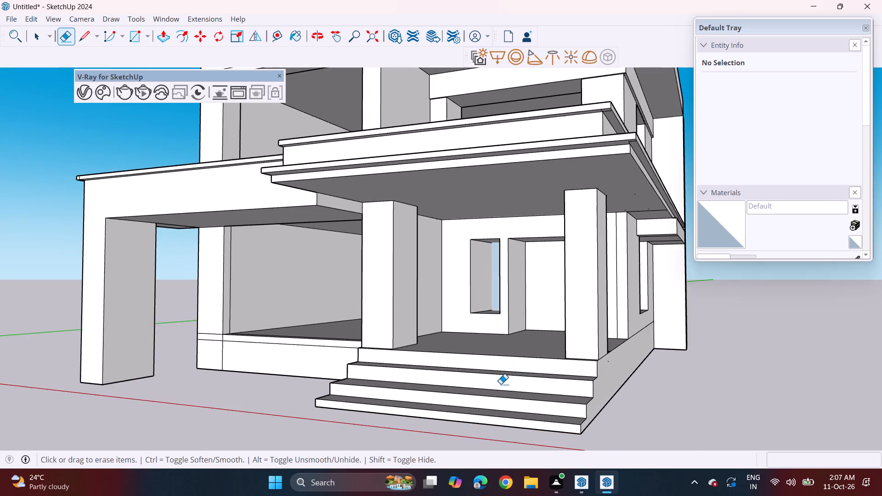
pyautogui.scroll(3, 501, 384)
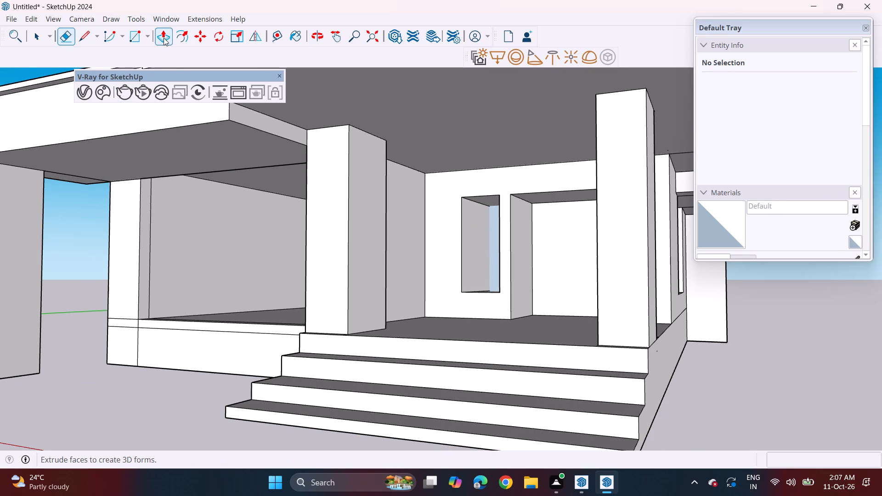
pyautogui.click(164, 38)
pyautogui.moveTo(478, 369); pyautogui.dragTo(476, 384, button='middle')
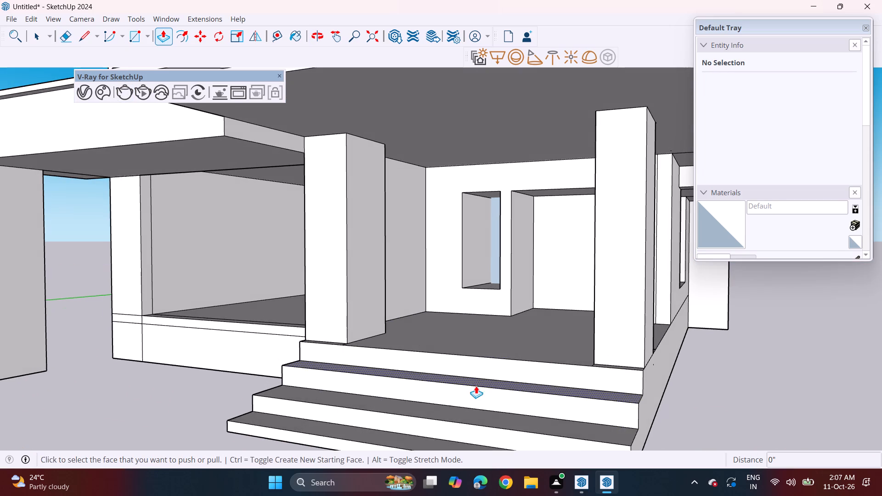
pyautogui.click(478, 381)
pyautogui.click(476, 388)
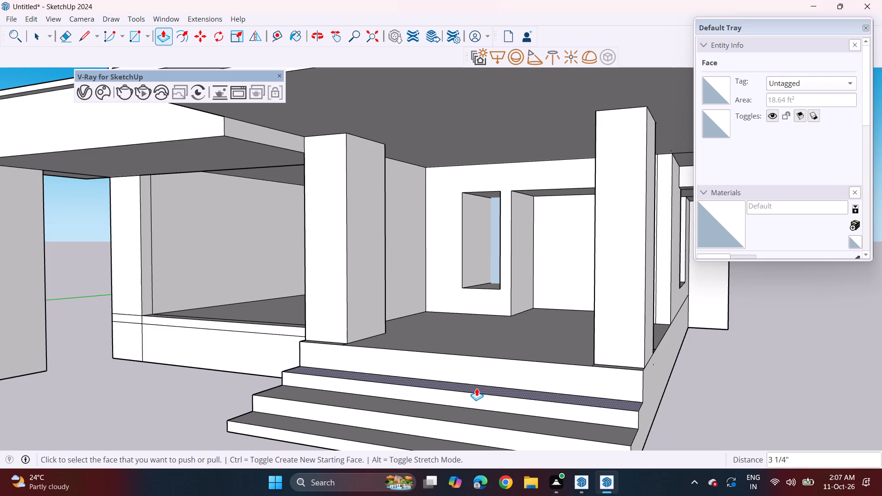
# Erase the leftover horizontal and vertical edges on the front plinth and pillar base of the open bay beside the porch.
pyautogui.scroll(-5, 599, 387)
pyautogui.keyDown('shift'); pyautogui.moveTo(594, 392); pyautogui.dragTo(513, 291, button='middle'); pyautogui.keyUp('shift')
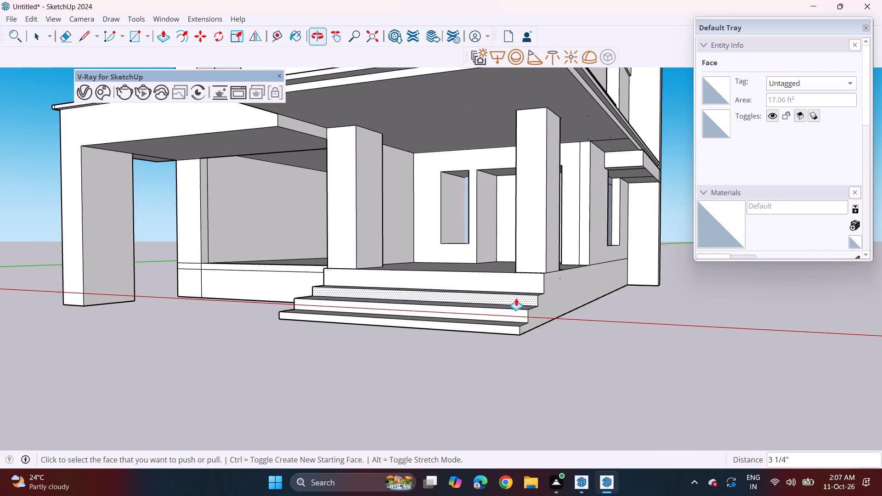
pyautogui.moveTo(516, 298); pyautogui.dragTo(527, 310, button='middle')
pyautogui.scroll(5, 520, 294)
pyautogui.scroll(-4, 516, 291)
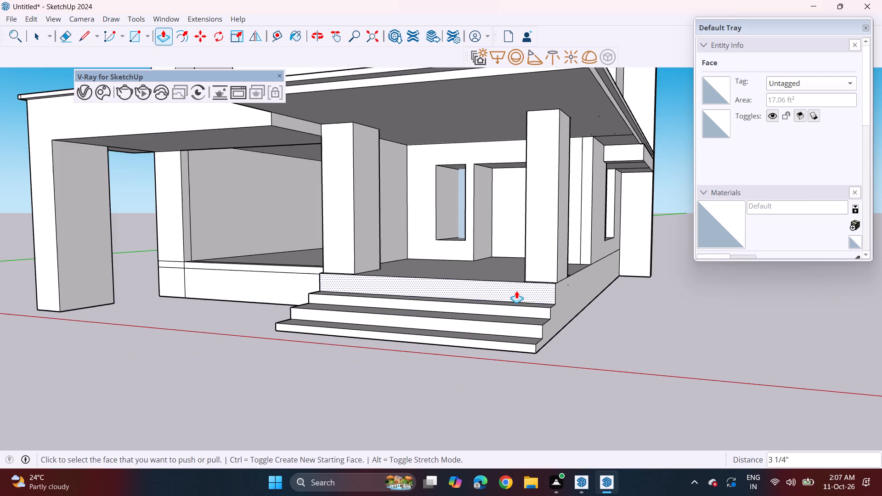
pyautogui.scroll(-2, 516, 291)
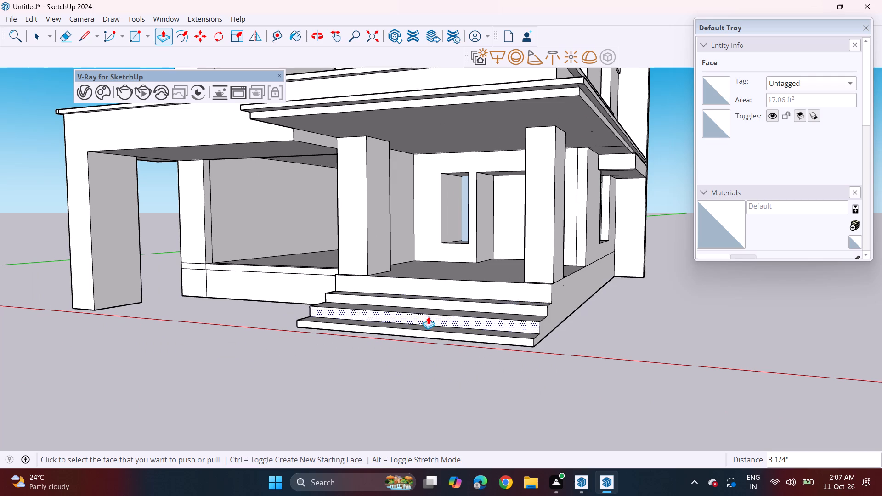
pyautogui.click(69, 44)
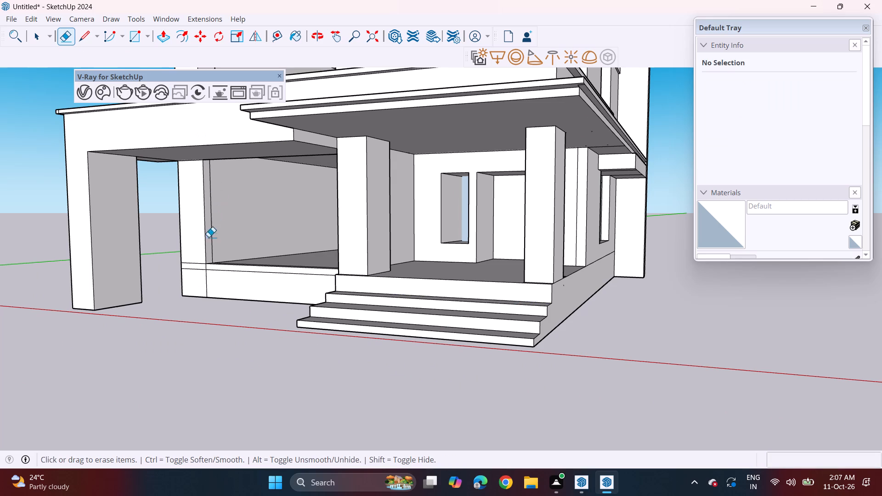
pyautogui.moveTo(198, 255); pyautogui.dragTo(197, 265)
pyautogui.moveTo(197, 267); pyautogui.dragTo(197, 277)
pyautogui.moveTo(206, 279); pyautogui.dragTo(223, 284)
pyautogui.click(222, 270)
# Erase the leftover dividing line on the underside of the house base.
pyautogui.scroll(-3, 235, 287)
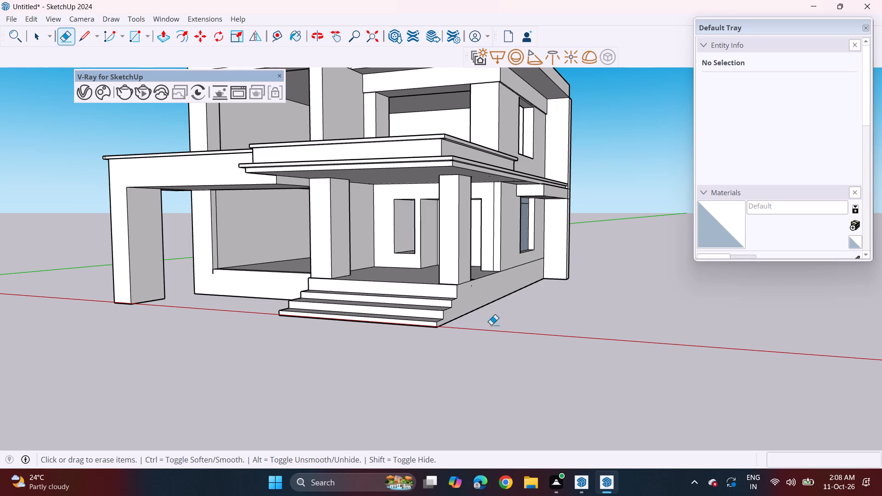
pyautogui.moveTo(495, 312); pyautogui.dragTo(548, 243, button='middle')
pyautogui.scroll(2, 449, 293)
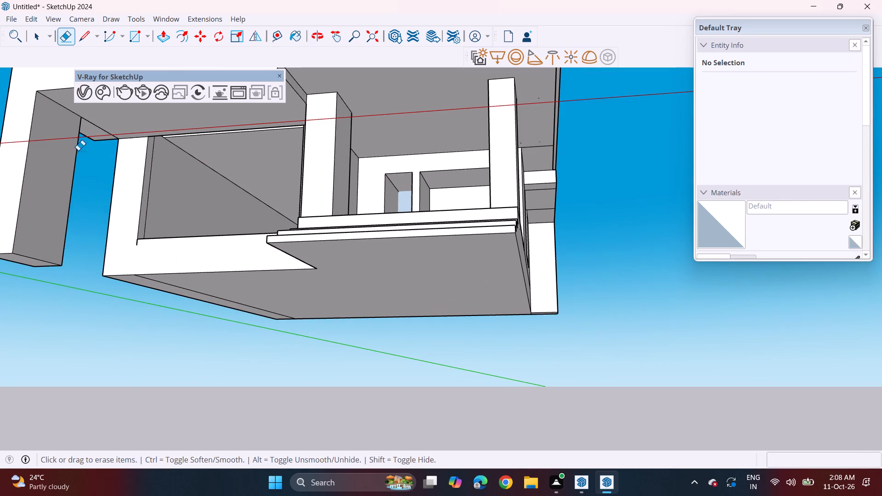
pyautogui.click(160, 285)
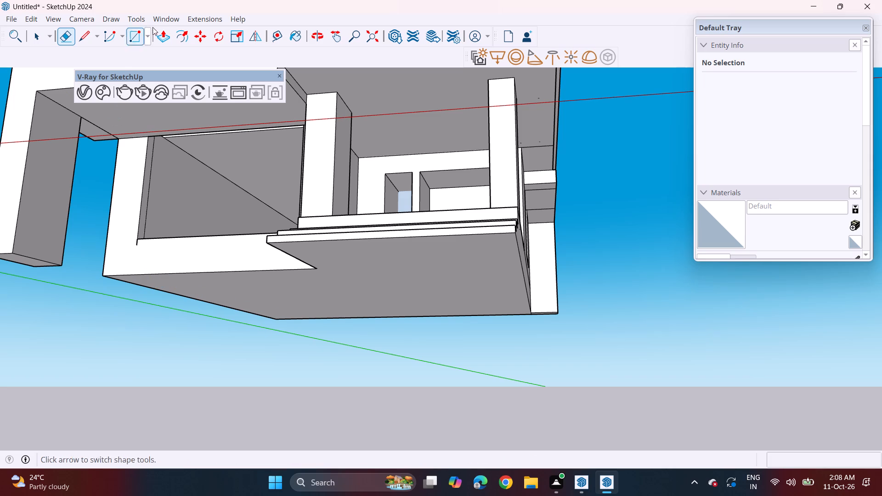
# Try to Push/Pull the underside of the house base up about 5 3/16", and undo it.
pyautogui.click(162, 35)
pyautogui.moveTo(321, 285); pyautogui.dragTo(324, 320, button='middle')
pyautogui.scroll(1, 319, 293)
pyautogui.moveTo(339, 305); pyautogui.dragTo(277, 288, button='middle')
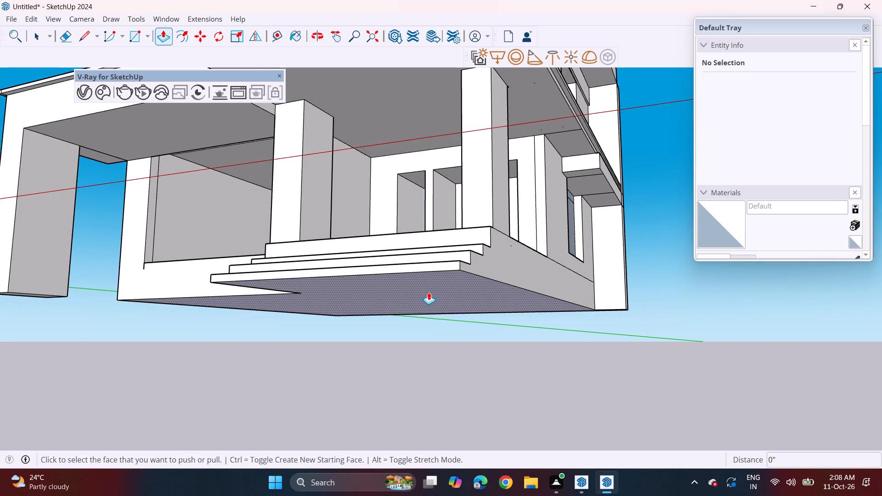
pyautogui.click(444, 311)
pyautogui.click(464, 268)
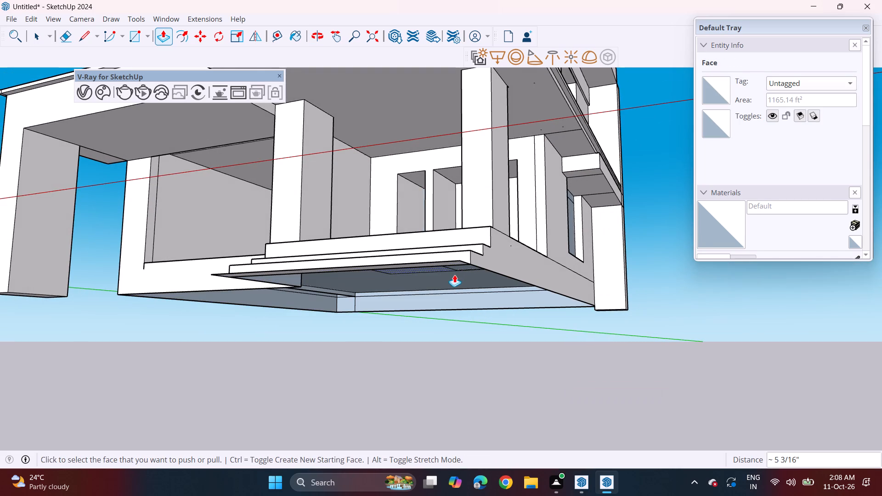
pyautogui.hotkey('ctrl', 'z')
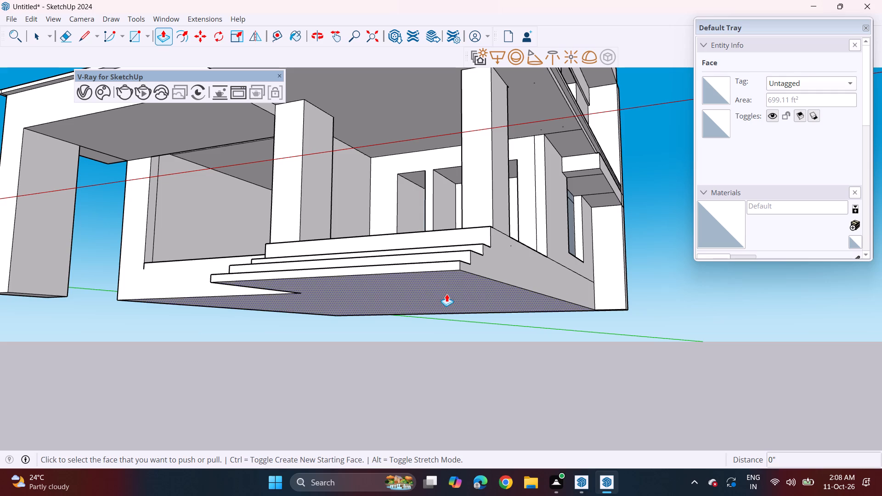
# Push/Pull the underside of the house base up 4 3/16", thinning the lowest entrance step.
pyautogui.click(447, 294)
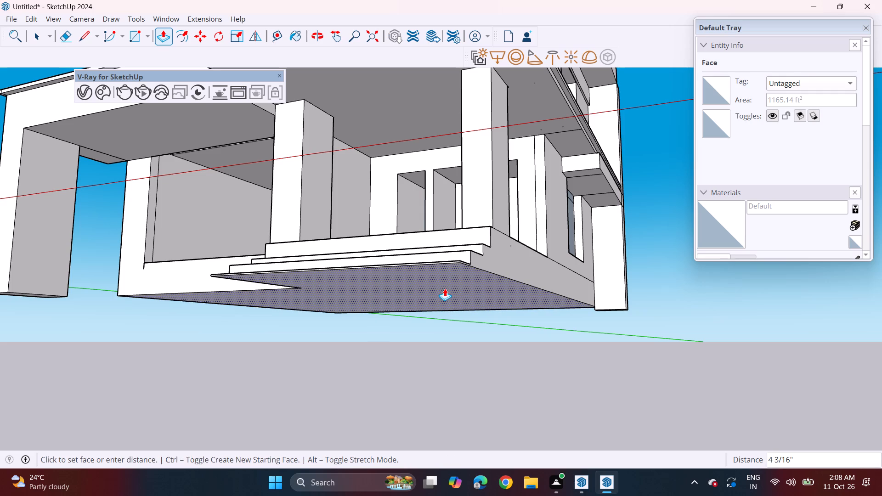
pyautogui.click(445, 288)
# Draw a line about 1" long down the side face of the lowest step, from the riser's bottom corner to the base edge.
pyautogui.moveTo(461, 295); pyautogui.dragTo(456, 339, button='middle')
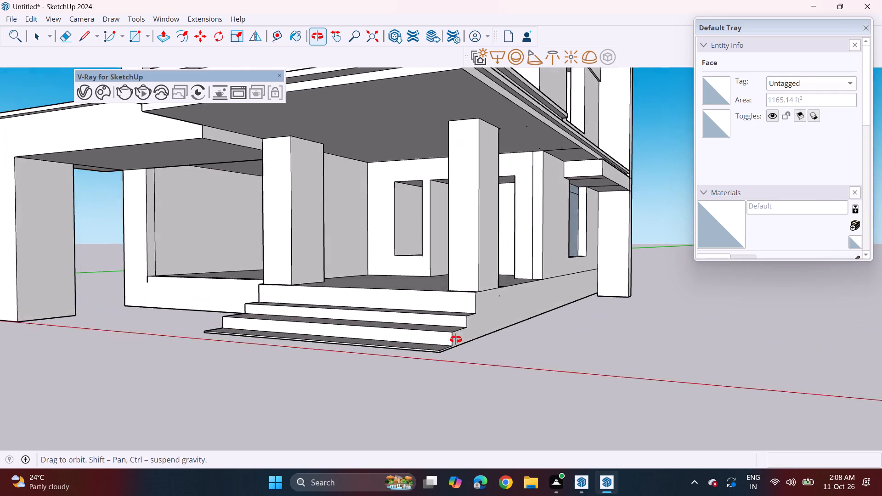
pyautogui.moveTo(456, 339); pyautogui.dragTo(456, 340, button='middle')
pyautogui.scroll(2, 449, 367)
pyautogui.moveTo(457, 367); pyautogui.dragTo(343, 396, button='middle')
pyautogui.scroll(4, 306, 402)
pyautogui.scroll(4, 216, 400)
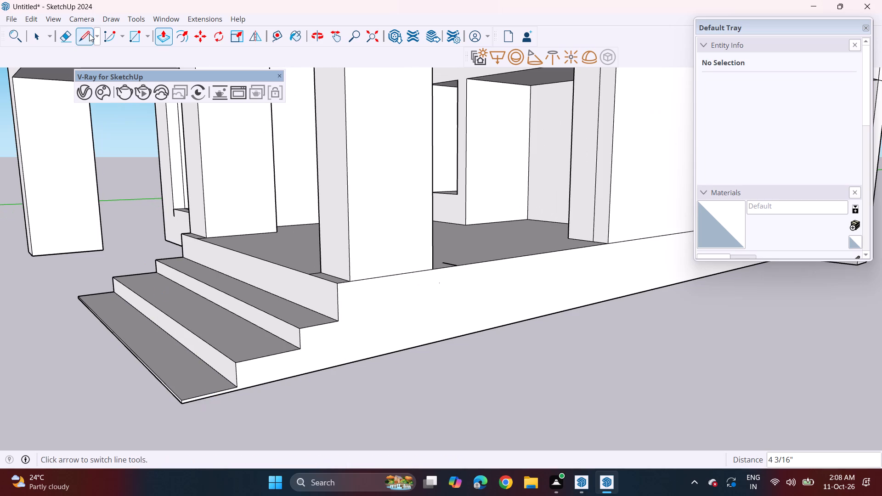
pyautogui.click(89, 33)
pyautogui.scroll(3, 249, 396)
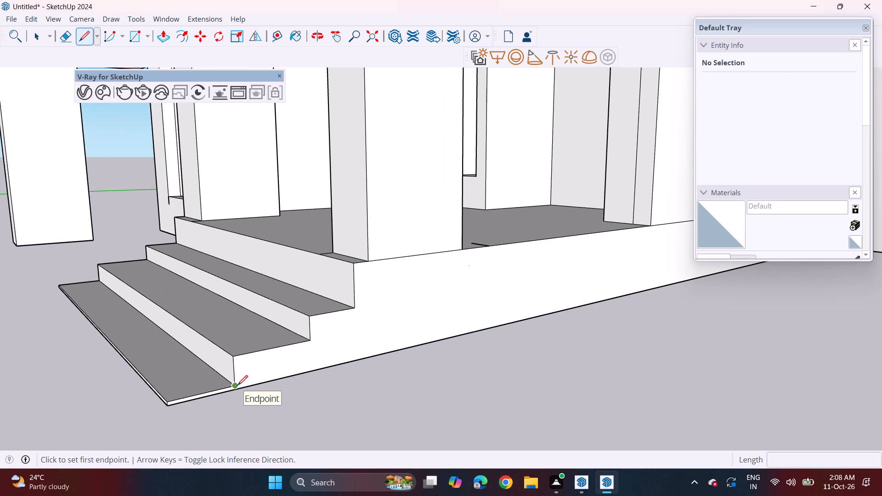
pyautogui.click(237, 385)
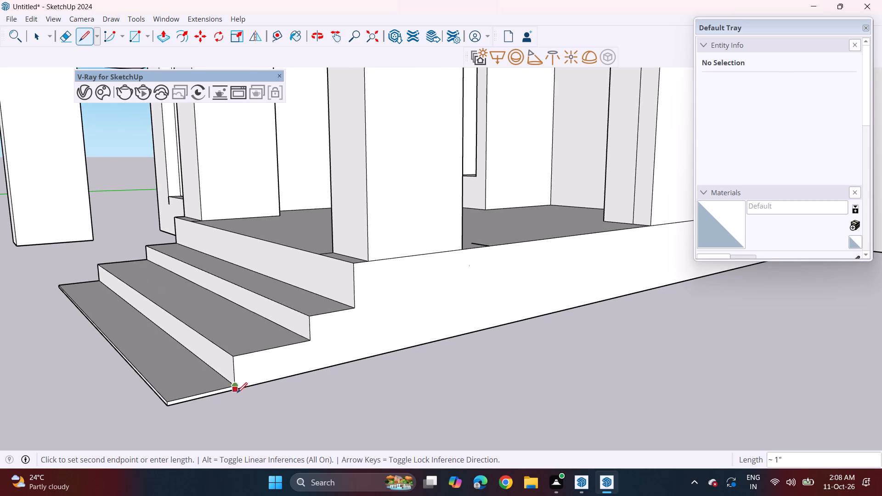
pyautogui.click(233, 392)
pyautogui.scroll(8, 234, 397)
pyautogui.click(233, 392)
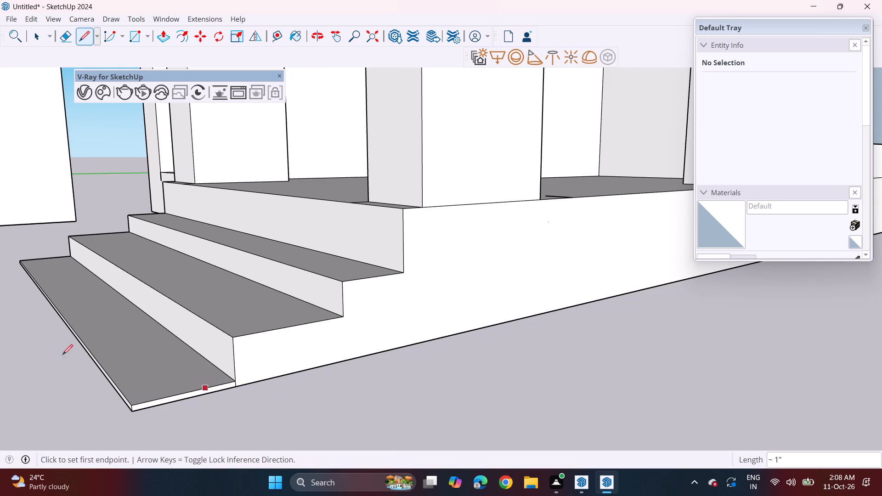
# Draw a short line down the opposite side face of the lowest step, from the riser's bottom corner to the base edge.
pyautogui.moveTo(51, 355); pyautogui.dragTo(300, 353, button='middle')
pyautogui.scroll(-9, 302, 330)
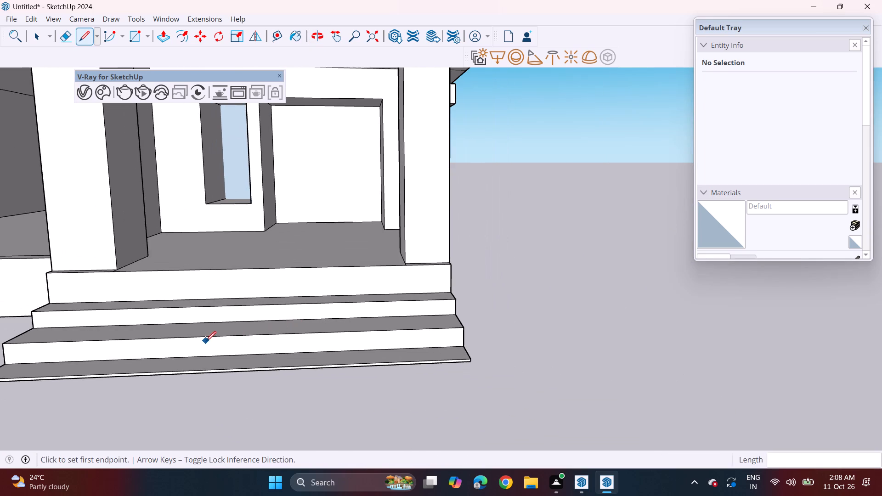
pyautogui.keyDown('shift'); pyautogui.moveTo(206, 341); pyautogui.dragTo(431, 331, button='middle'); pyautogui.keyUp('shift')
pyautogui.moveTo(173, 382); pyautogui.dragTo(386, 352, button='middle')
pyautogui.moveTo(352, 363); pyautogui.dragTo(128, 393, button='middle')
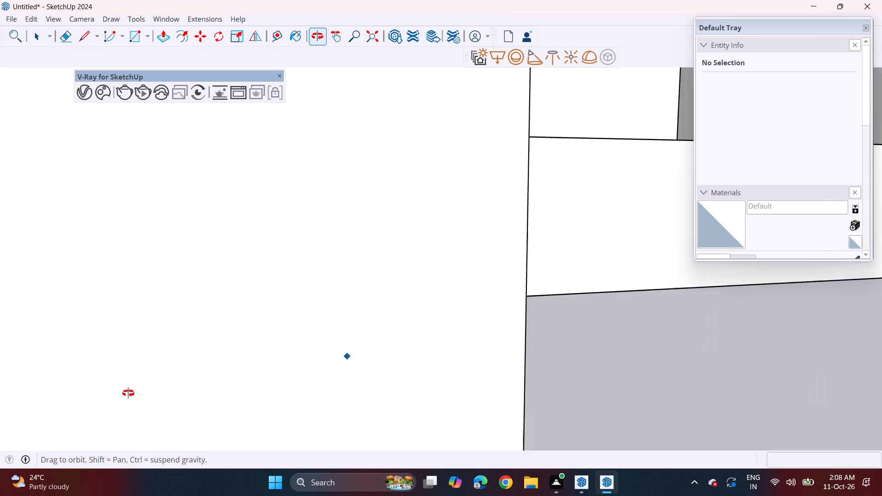
pyautogui.moveTo(128, 393); pyautogui.dragTo(113, 392, button='middle')
pyautogui.scroll(-20, 378, 371)
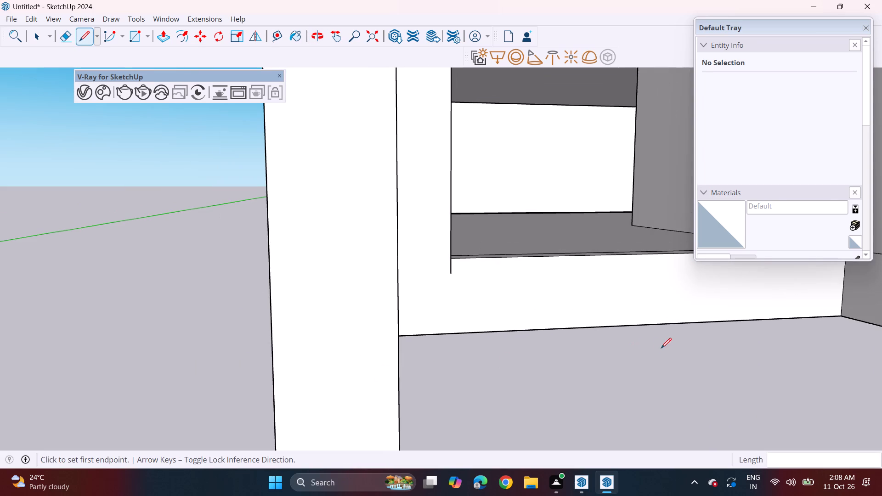
pyautogui.keyDown('shift'); pyautogui.moveTo(581, 344); pyautogui.dragTo(188, 297, button='middle'); pyautogui.keyUp('shift')
pyautogui.moveTo(184, 298); pyautogui.dragTo(301, 325, button='middle')
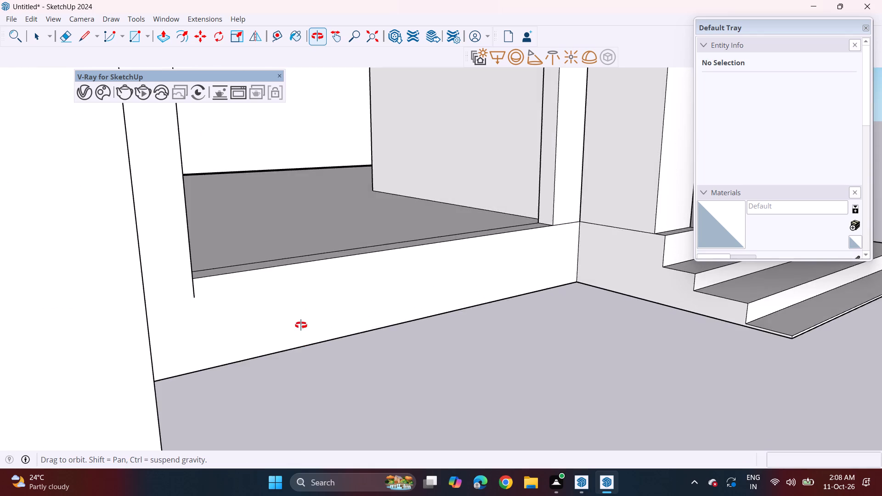
pyautogui.moveTo(301, 325); pyautogui.dragTo(260, 315, button='middle')
pyautogui.scroll(2, 650, 347)
pyautogui.scroll(3, 742, 324)
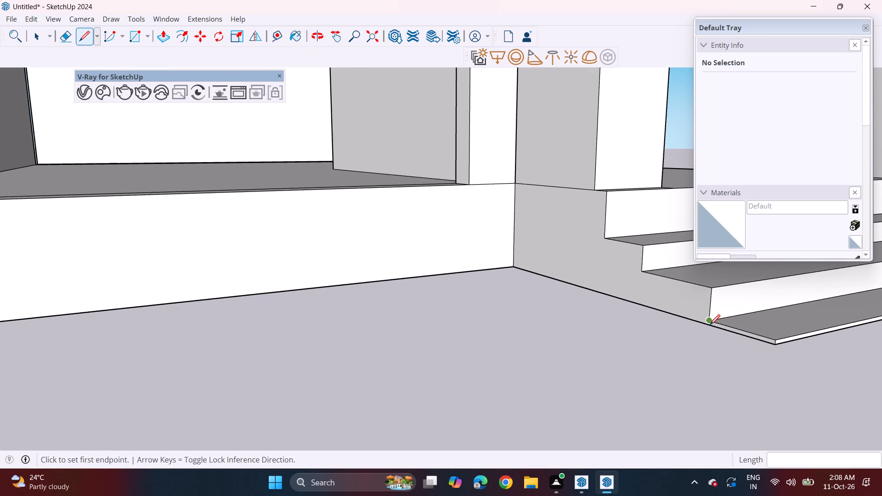
pyautogui.click(710, 325)
pyautogui.click(708, 329)
pyautogui.scroll(-5, 708, 337)
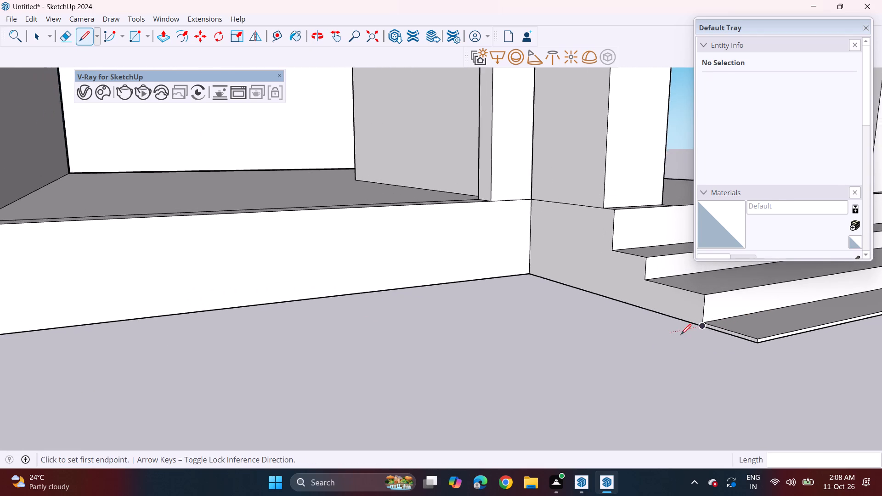
pyautogui.scroll(-2, 681, 334)
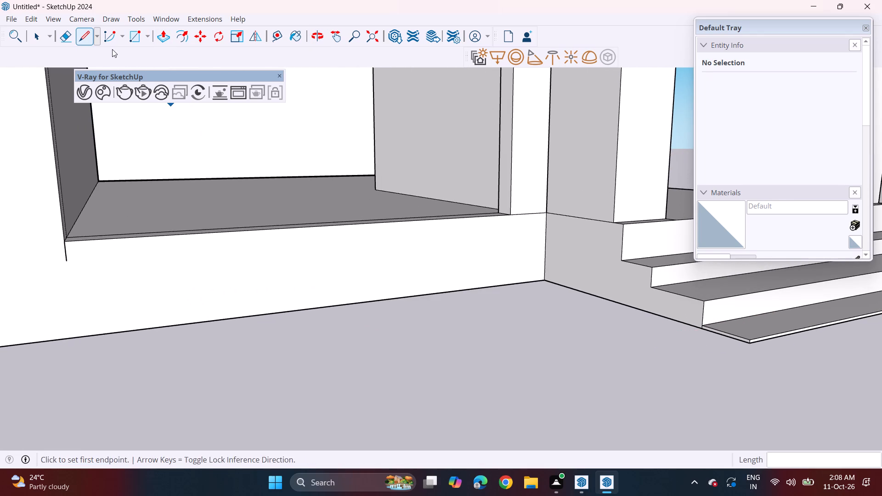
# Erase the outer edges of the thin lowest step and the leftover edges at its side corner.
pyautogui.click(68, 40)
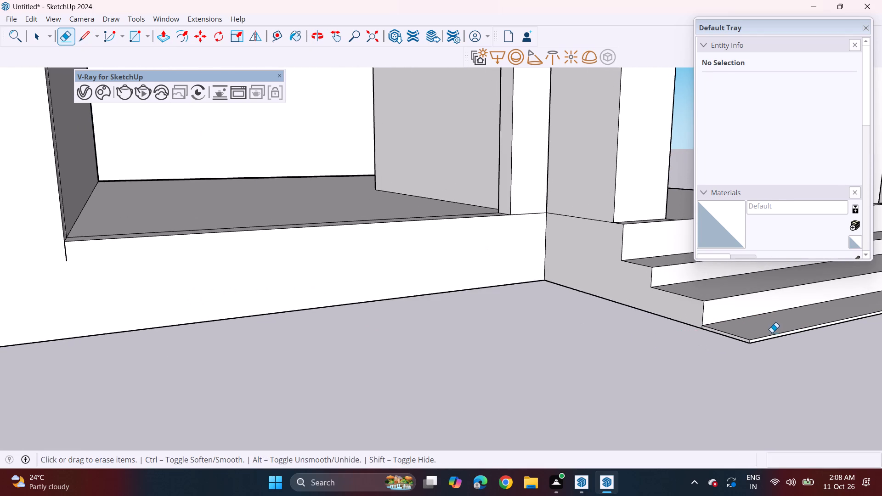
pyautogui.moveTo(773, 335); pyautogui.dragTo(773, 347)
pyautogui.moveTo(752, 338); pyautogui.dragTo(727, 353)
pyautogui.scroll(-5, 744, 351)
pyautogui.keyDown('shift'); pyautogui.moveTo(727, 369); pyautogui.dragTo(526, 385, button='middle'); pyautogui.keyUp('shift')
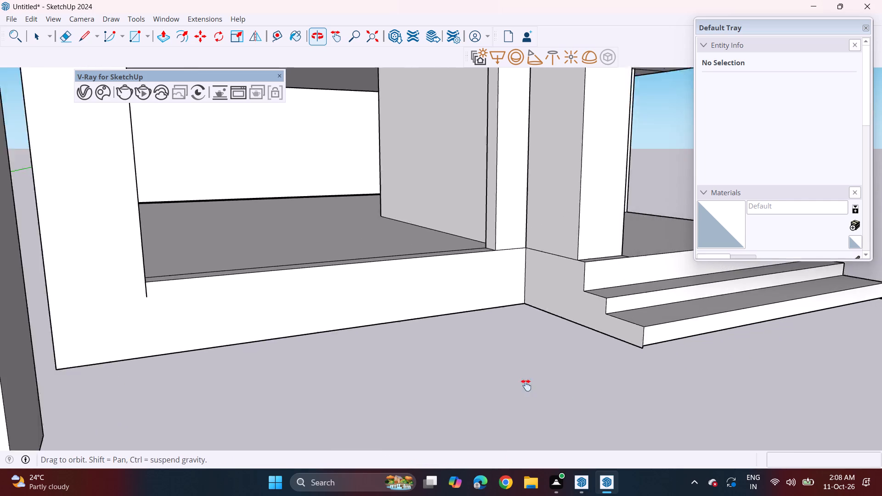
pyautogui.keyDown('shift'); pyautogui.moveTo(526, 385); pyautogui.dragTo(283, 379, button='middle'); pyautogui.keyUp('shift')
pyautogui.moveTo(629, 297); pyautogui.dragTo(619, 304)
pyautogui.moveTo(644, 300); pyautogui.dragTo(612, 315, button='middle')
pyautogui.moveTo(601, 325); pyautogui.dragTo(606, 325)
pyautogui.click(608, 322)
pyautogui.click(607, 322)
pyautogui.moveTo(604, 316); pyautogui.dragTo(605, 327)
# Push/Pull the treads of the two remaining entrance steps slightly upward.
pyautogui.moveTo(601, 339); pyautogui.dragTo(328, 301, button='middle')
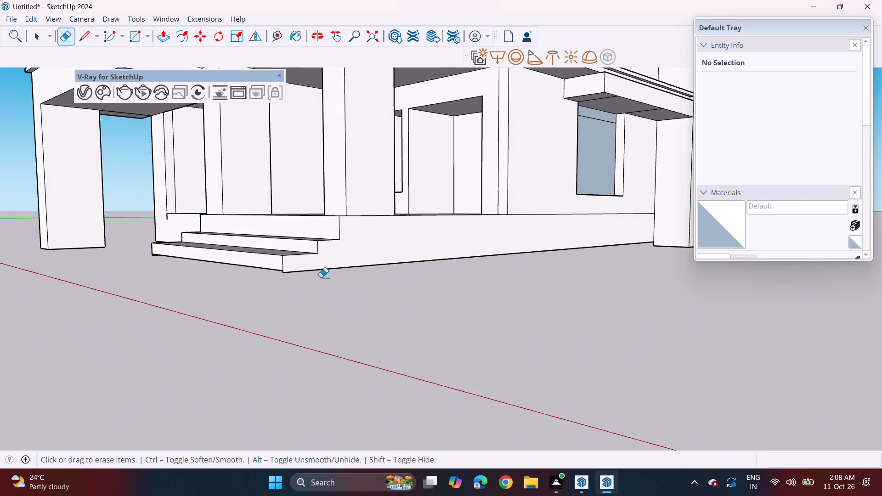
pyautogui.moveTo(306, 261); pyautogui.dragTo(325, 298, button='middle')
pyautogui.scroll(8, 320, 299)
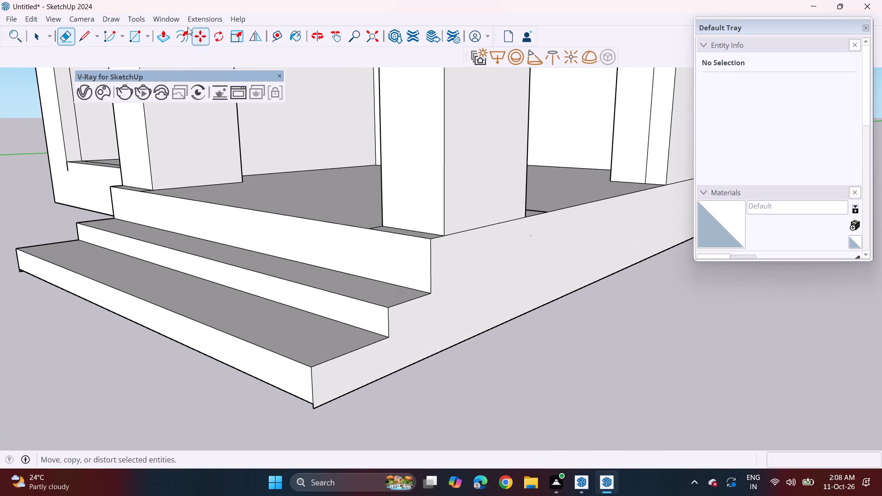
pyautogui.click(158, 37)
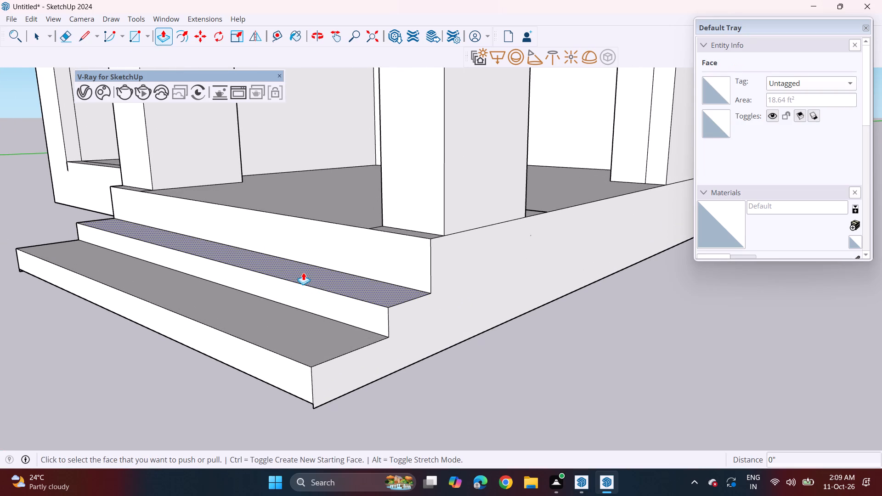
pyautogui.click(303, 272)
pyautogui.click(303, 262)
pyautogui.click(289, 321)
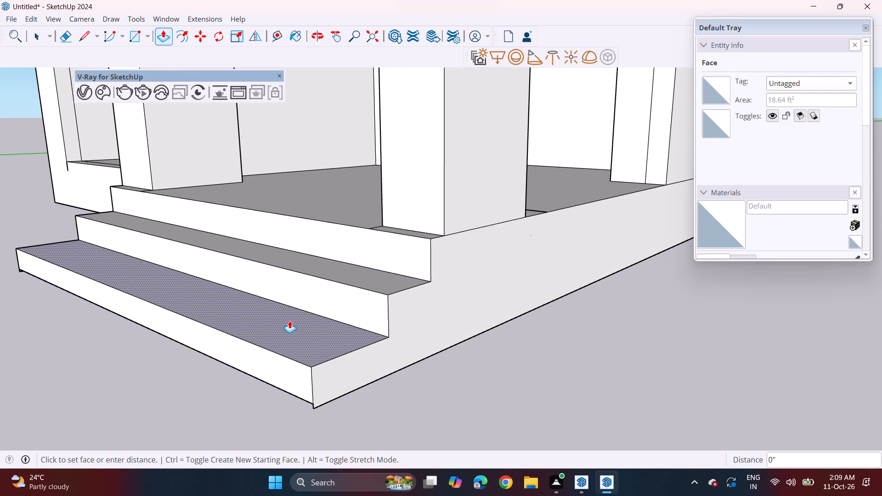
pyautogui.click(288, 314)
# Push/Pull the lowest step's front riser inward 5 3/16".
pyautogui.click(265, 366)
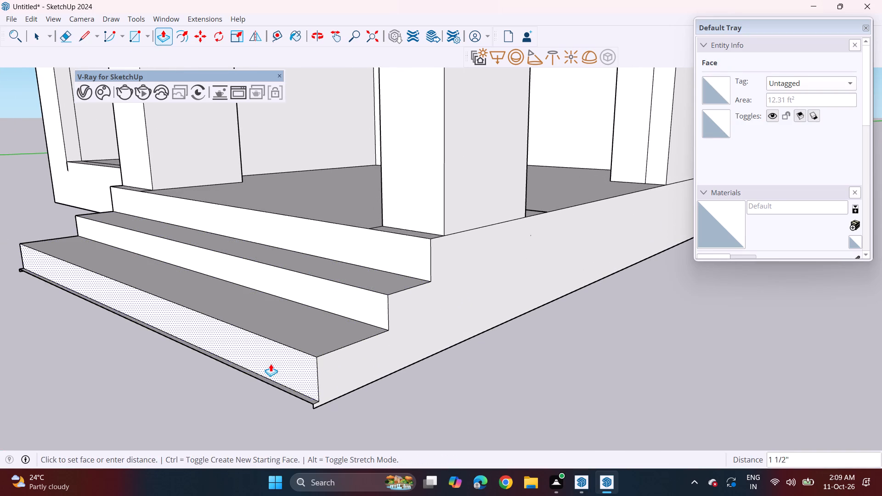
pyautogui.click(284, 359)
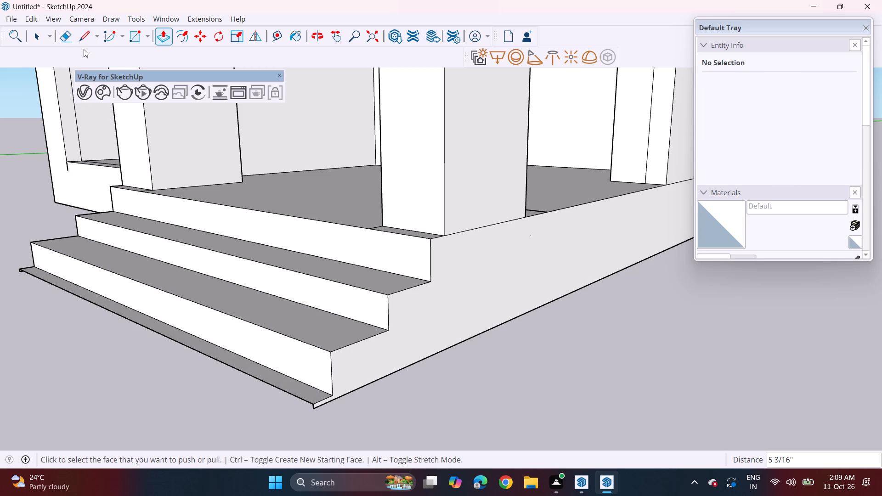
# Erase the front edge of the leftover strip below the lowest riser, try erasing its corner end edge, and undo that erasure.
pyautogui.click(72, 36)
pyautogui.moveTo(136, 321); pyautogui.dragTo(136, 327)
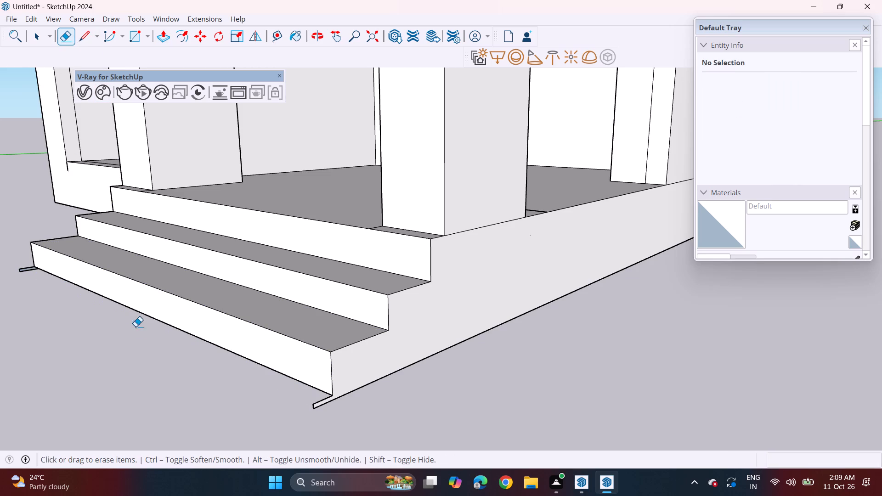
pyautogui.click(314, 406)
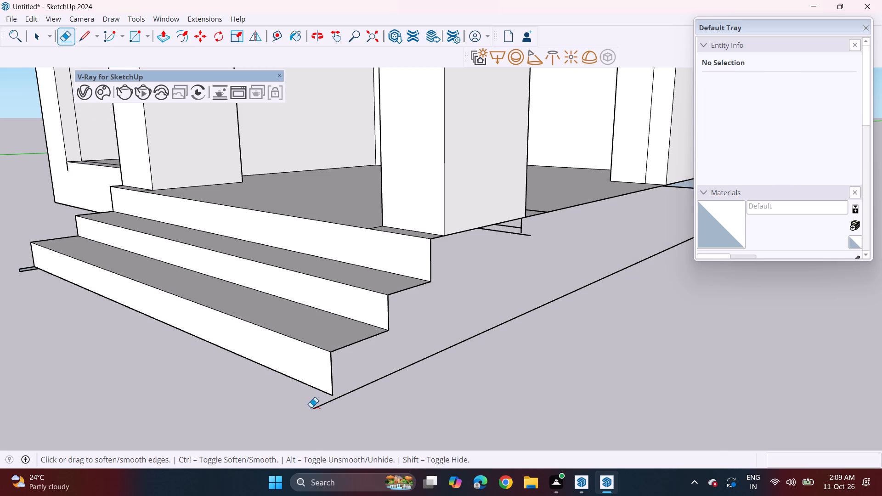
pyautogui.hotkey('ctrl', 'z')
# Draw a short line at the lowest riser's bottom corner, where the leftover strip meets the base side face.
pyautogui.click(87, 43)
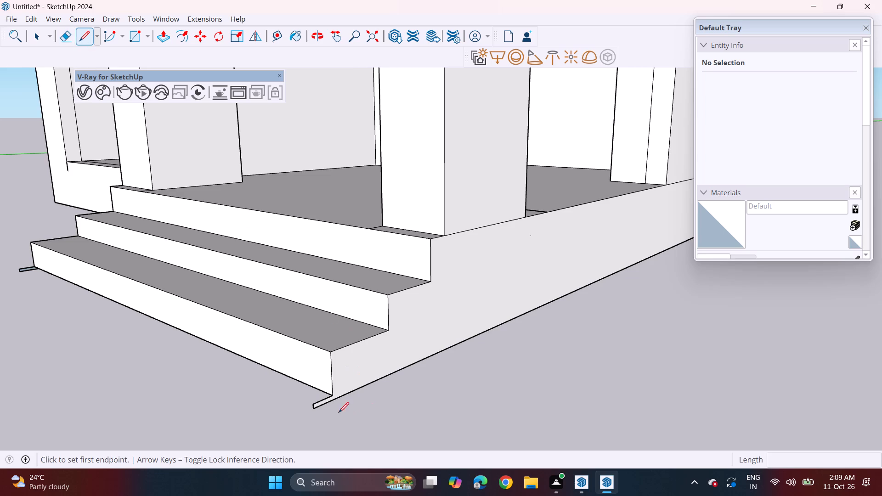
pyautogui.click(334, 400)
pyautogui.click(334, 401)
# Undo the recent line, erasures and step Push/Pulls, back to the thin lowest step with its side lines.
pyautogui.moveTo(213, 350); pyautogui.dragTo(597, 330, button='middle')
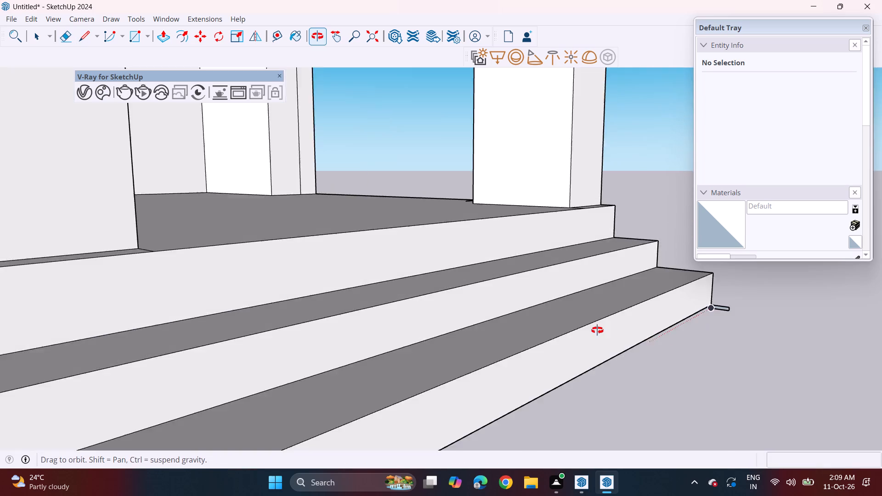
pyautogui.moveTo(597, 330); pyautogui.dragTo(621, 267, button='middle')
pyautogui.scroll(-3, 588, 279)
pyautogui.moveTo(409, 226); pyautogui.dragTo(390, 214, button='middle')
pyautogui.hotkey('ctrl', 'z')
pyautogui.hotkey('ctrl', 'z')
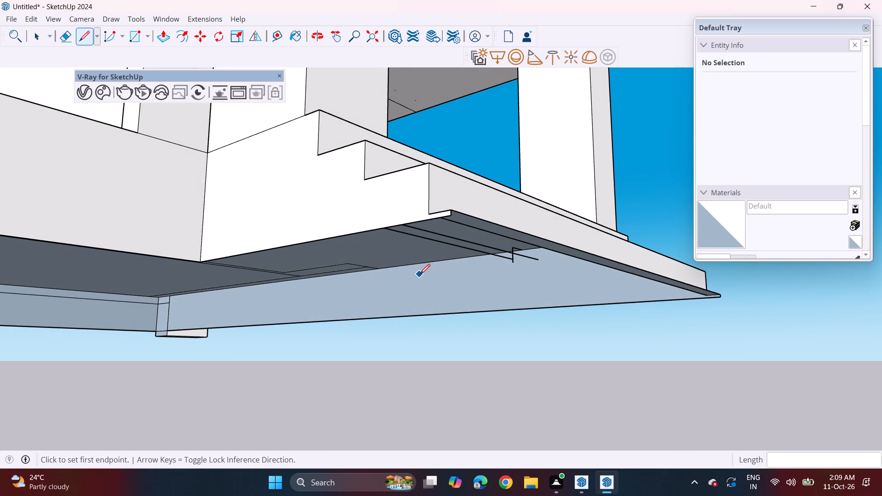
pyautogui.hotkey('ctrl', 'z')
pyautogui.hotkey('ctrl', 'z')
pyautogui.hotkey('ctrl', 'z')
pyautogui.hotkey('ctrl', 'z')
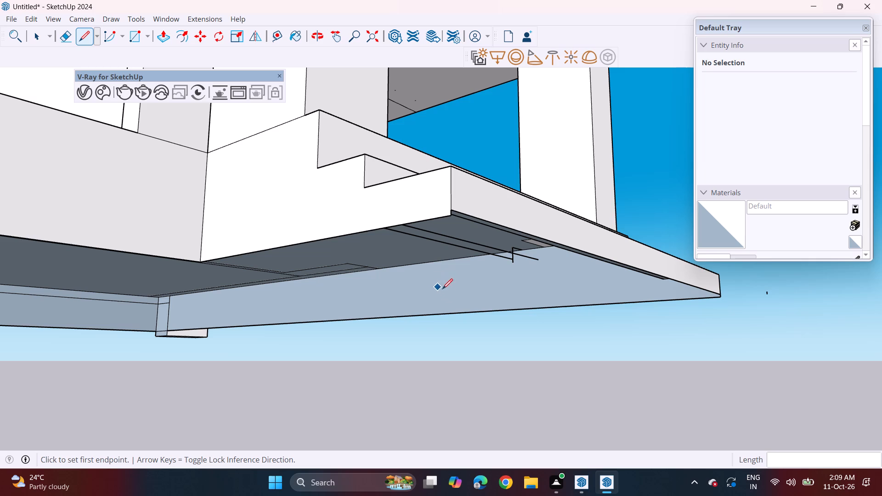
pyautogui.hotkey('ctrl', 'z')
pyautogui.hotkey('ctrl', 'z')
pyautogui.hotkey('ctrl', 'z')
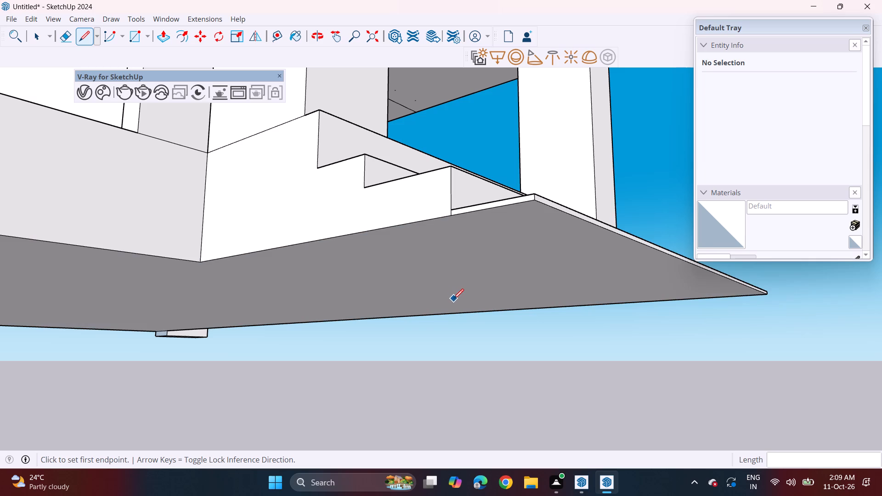
# Draw a line across the underside of the base, from the lowest riser's bottom corner to the opposite edge.
pyautogui.moveTo(533, 245); pyautogui.dragTo(556, 302, button='middle')
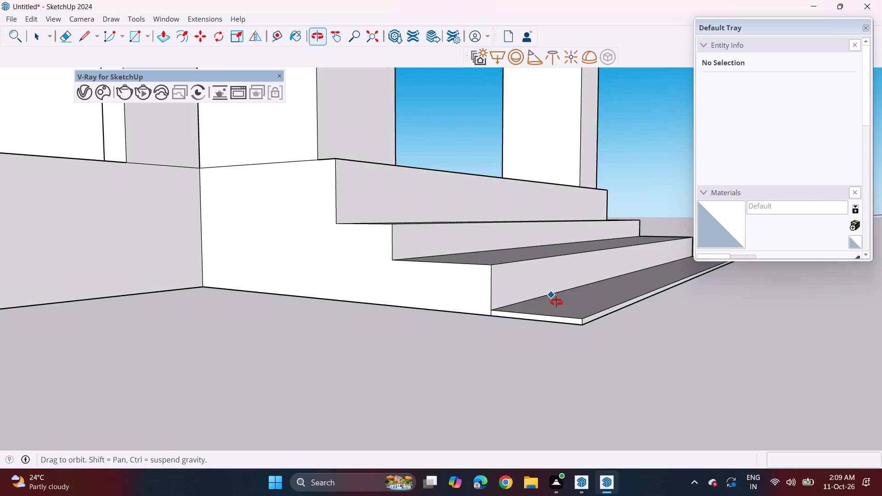
pyautogui.moveTo(556, 302); pyautogui.dragTo(619, 260, button='middle')
pyautogui.scroll(3, 601, 259)
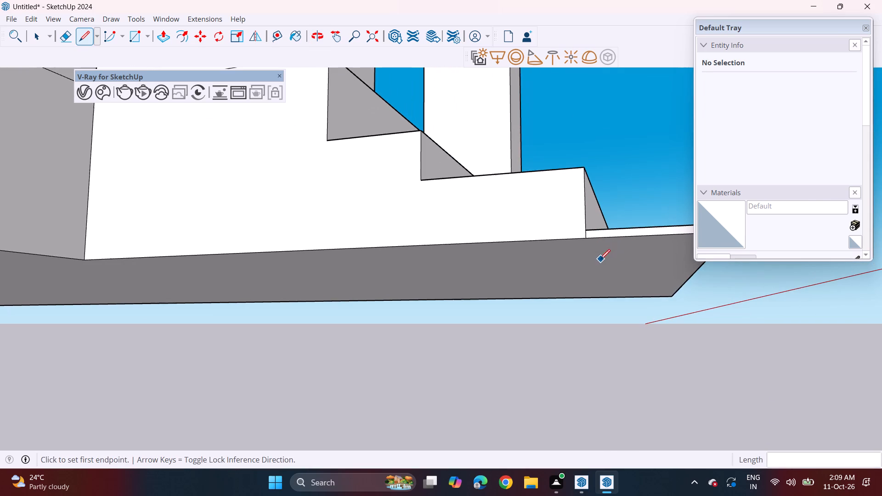
pyautogui.moveTo(665, 339); pyautogui.dragTo(638, 264, button='middle')
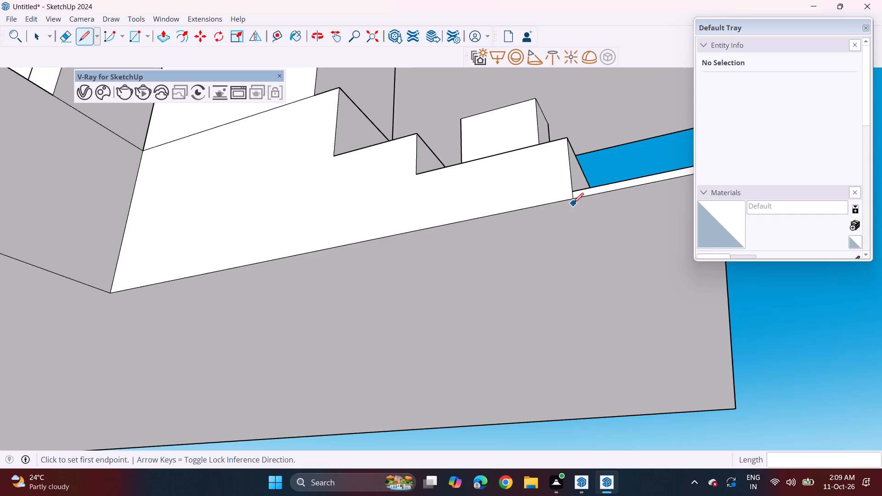
pyautogui.moveTo(573, 197); pyautogui.dragTo(577, 205)
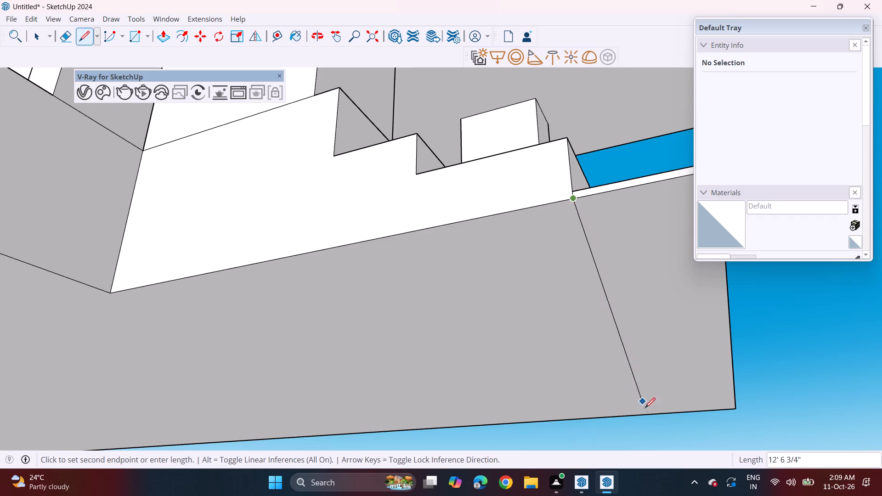
pyautogui.click(685, 413)
pyautogui.scroll(-6, 670, 394)
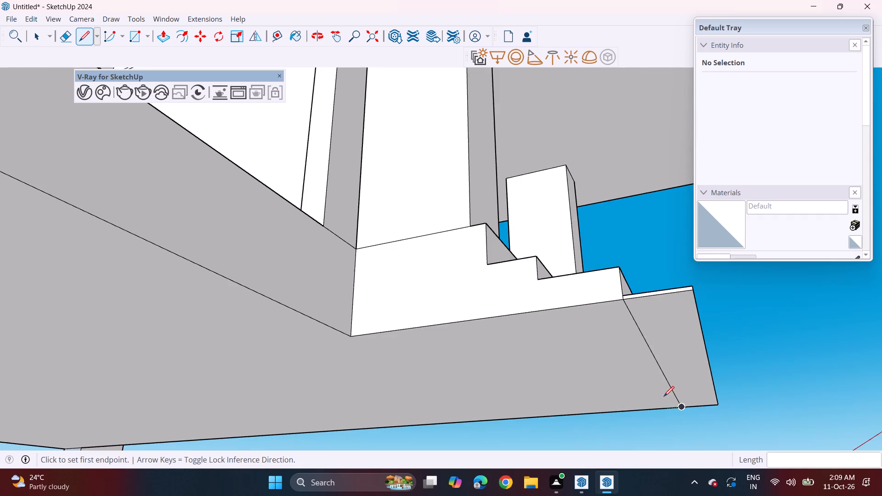
# Erase the outline and leftover edges of the thin slab projecting in front of the lowest riser.
pyautogui.scroll(-1, 664, 396)
pyautogui.moveTo(645, 389); pyautogui.dragTo(629, 413, button='middle')
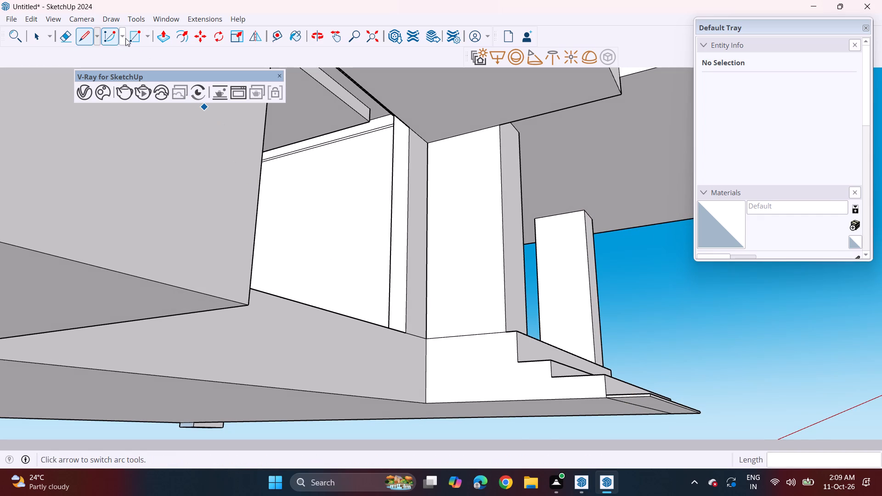
pyautogui.moveTo(60, 38); pyautogui.dragTo(64, 39)
pyautogui.moveTo(597, 370); pyautogui.dragTo(604, 382, button='middle')
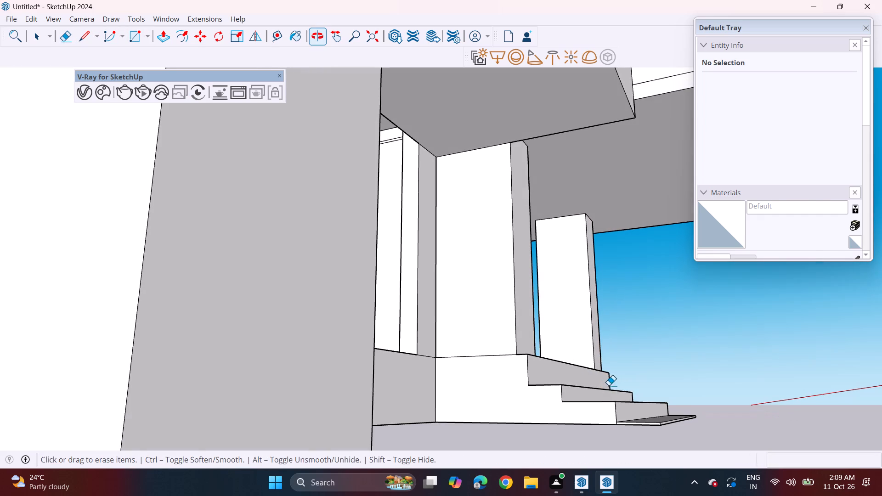
pyautogui.moveTo(641, 424); pyautogui.dragTo(646, 435)
pyautogui.moveTo(665, 423); pyautogui.dragTo(658, 385, button='middle')
pyautogui.moveTo(666, 381); pyautogui.dragTo(669, 392)
pyautogui.click(659, 380)
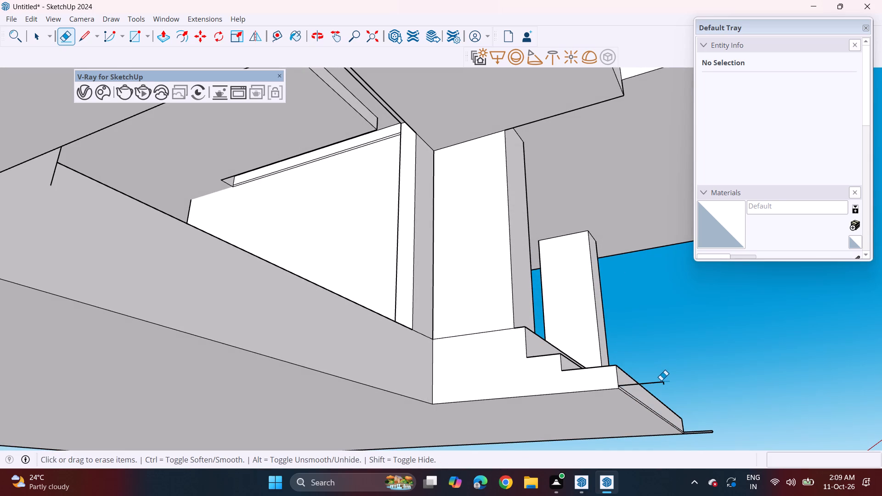
pyautogui.click(663, 383)
pyautogui.moveTo(702, 421); pyautogui.dragTo(707, 433)
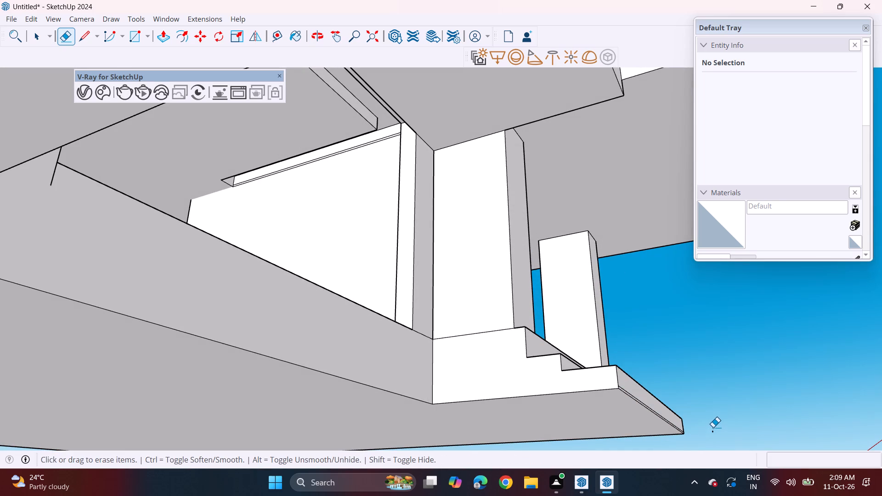
pyautogui.click(713, 430)
# Raise the tread of the middle entrance step slightly with Push/Pull.
pyautogui.moveTo(719, 425); pyautogui.dragTo(620, 445, button='middle')
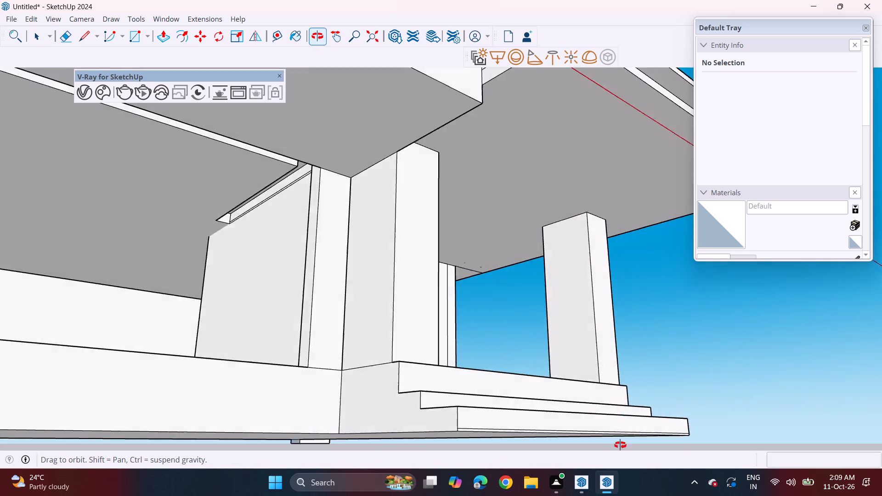
pyautogui.moveTo(620, 445); pyautogui.dragTo(456, 463, button='middle')
pyautogui.scroll(-3, 445, 413)
pyautogui.moveTo(629, 366); pyautogui.dragTo(605, 389, button='middle')
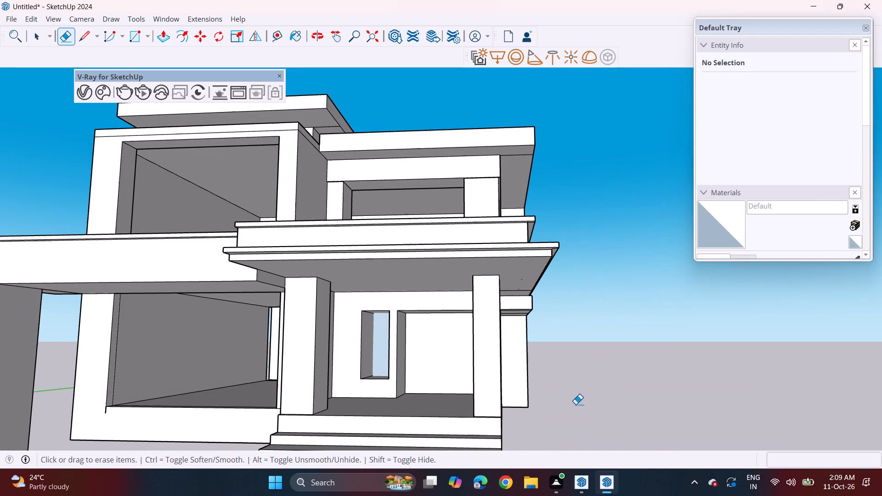
pyautogui.keyDown('shift'); pyautogui.moveTo(573, 406); pyautogui.dragTo(579, 345, button='middle'); pyautogui.keyUp('shift')
pyautogui.moveTo(579, 345); pyautogui.dragTo(548, 391, button='middle')
pyautogui.moveTo(506, 395); pyautogui.dragTo(475, 395, button='middle')
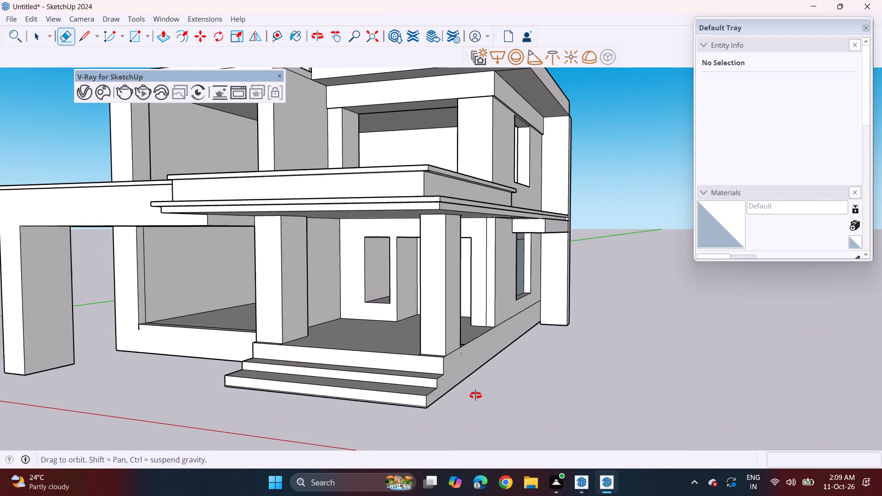
pyautogui.moveTo(475, 395); pyautogui.dragTo(475, 395, button='middle')
pyautogui.scroll(3, 427, 398)
pyautogui.click(167, 40)
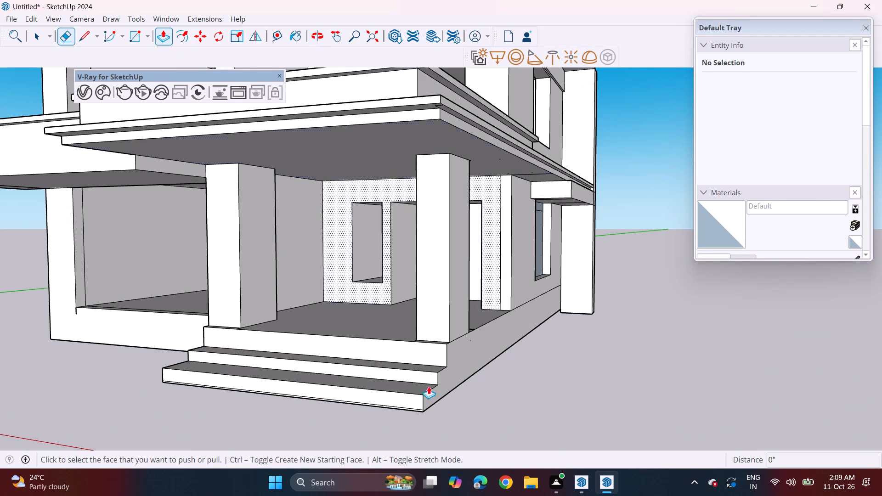
pyautogui.scroll(7, 418, 376)
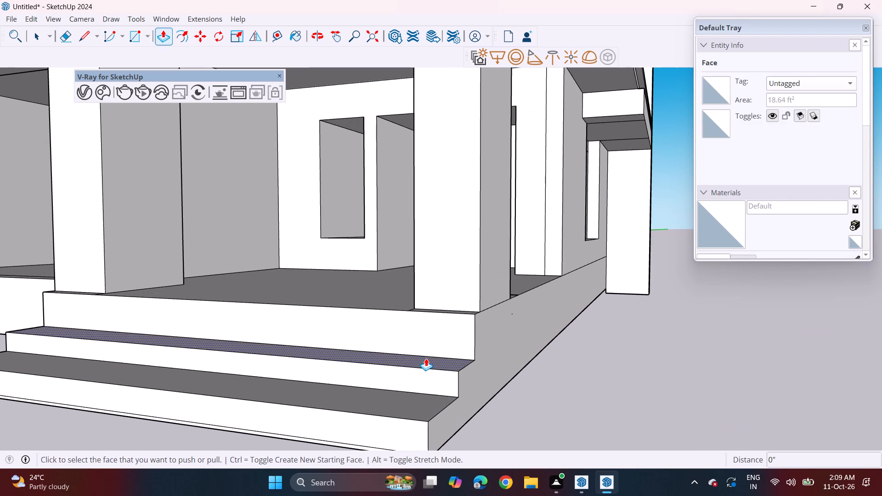
pyautogui.click(426, 358)
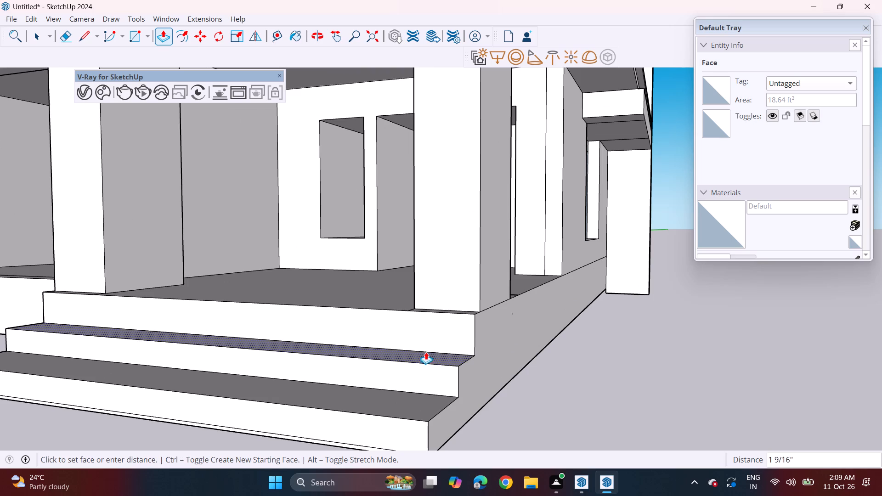
pyautogui.click(426, 352)
# Push the lowest step's riser in 5 1/2", and bring the thin strip beneath it back flush with the riser.
pyautogui.click(401, 430)
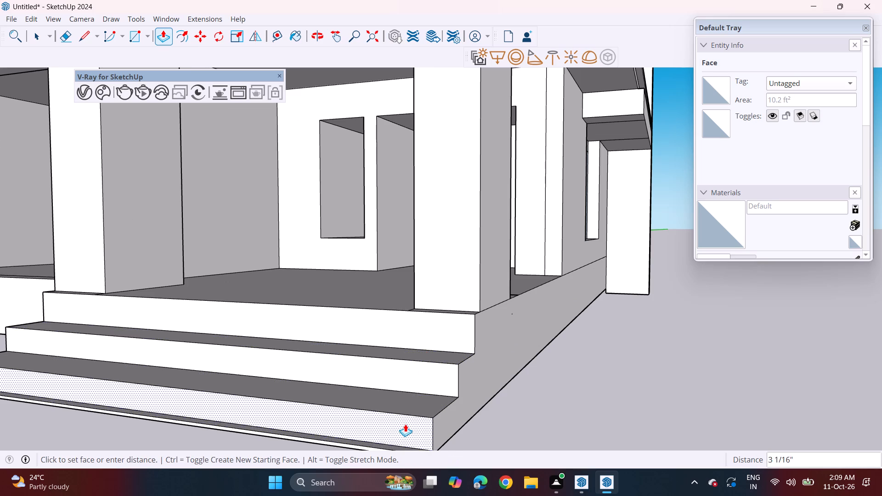
pyautogui.click(408, 421)
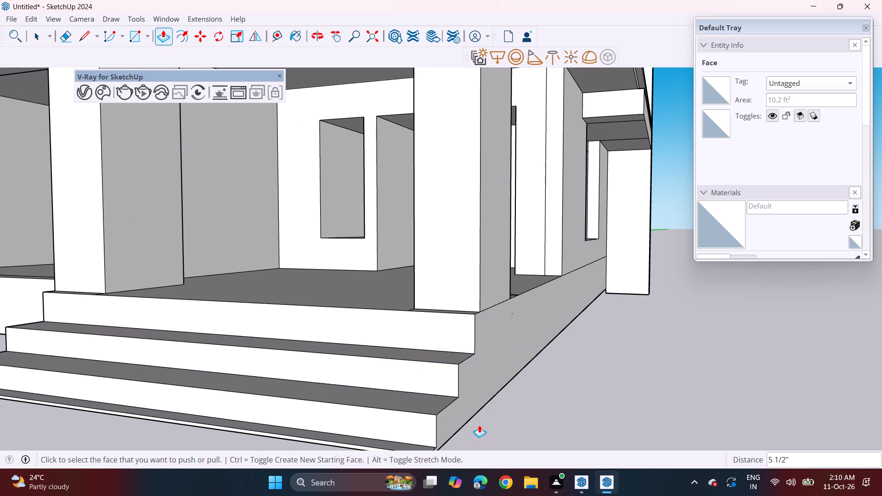
pyautogui.keyDown('shift'); pyautogui.moveTo(479, 425); pyautogui.dragTo(520, 306, button='middle'); pyautogui.keyUp('shift')
pyautogui.moveTo(520, 306); pyautogui.dragTo(503, 339, button='middle')
pyautogui.scroll(3, 434, 374)
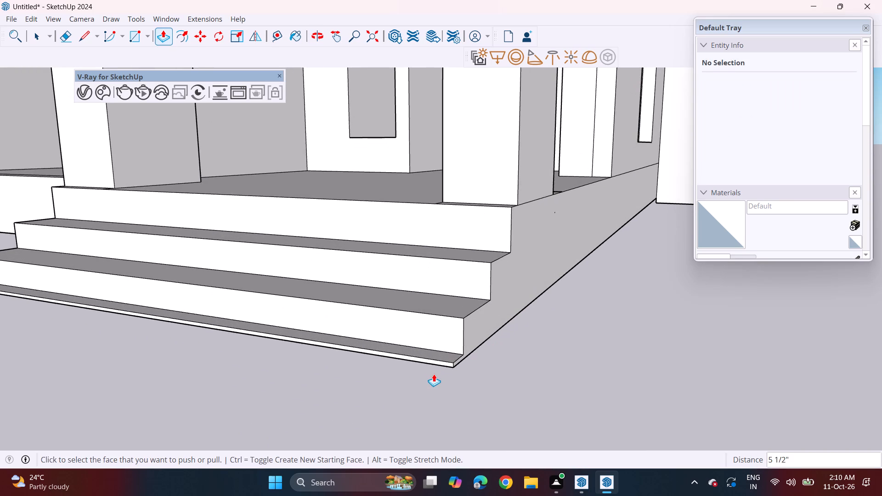
pyautogui.click(436, 364)
pyautogui.click(459, 353)
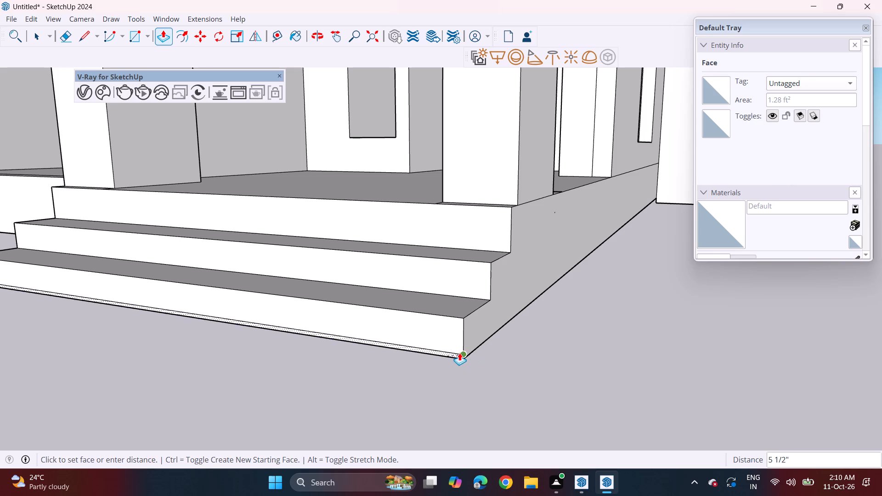
# Erase the horizontal edge running across the front face of the upper-floor left frame, above its opening.
pyautogui.scroll(-8, 471, 358)
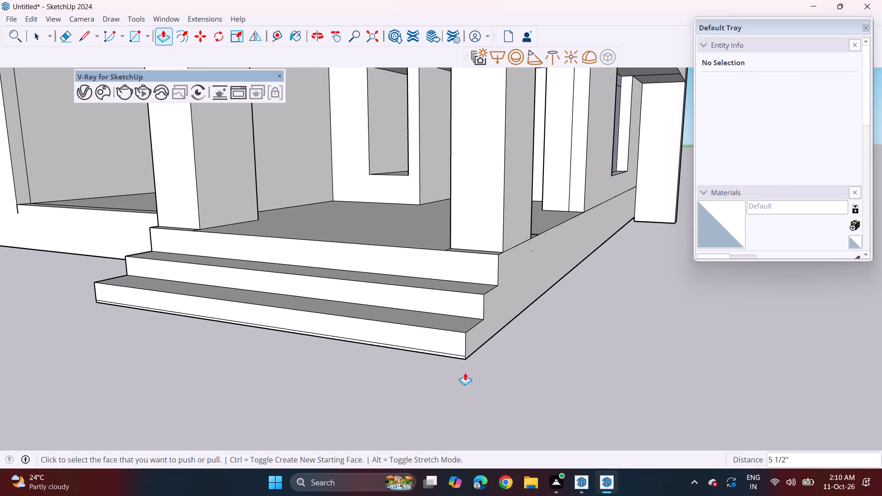
pyautogui.scroll(-10, 467, 384)
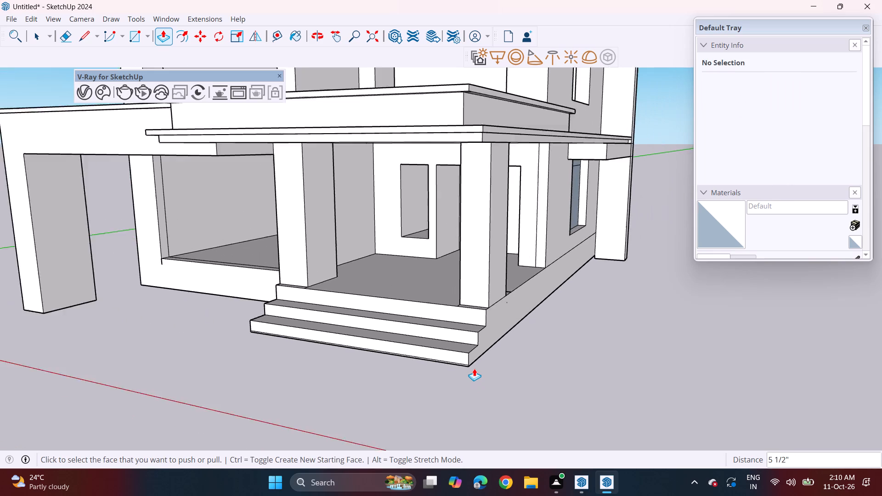
pyautogui.scroll(-6, 474, 368)
pyautogui.moveTo(563, 347); pyautogui.dragTo(562, 341, button='middle')
pyautogui.middleClick(562, 341)
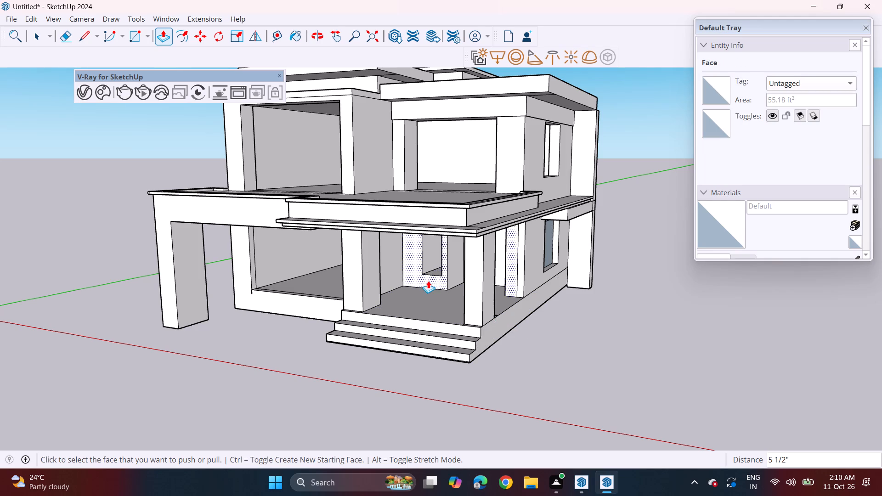
pyautogui.moveTo(369, 197); pyautogui.dragTo(402, 212, button='middle')
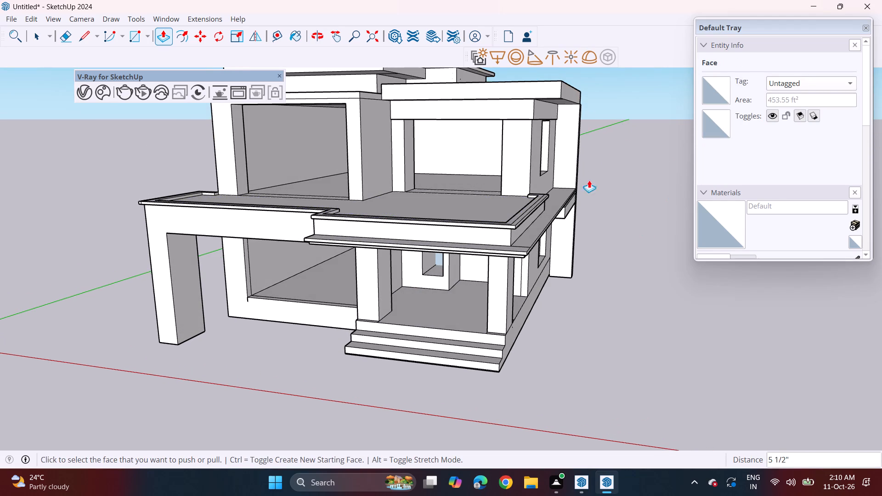
pyautogui.keyDown('shift'); pyautogui.moveTo(427, 216); pyautogui.dragTo(578, 362, button='middle'); pyautogui.keyUp('shift')
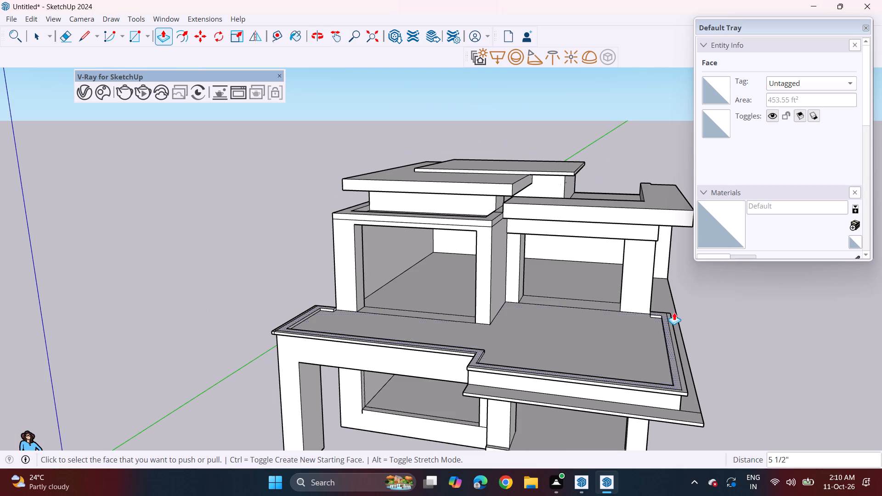
pyautogui.scroll(3, 477, 257)
pyautogui.moveTo(444, 278); pyautogui.dragTo(415, 258, button='middle')
pyautogui.scroll(1, 444, 278)
pyautogui.scroll(1, 411, 224)
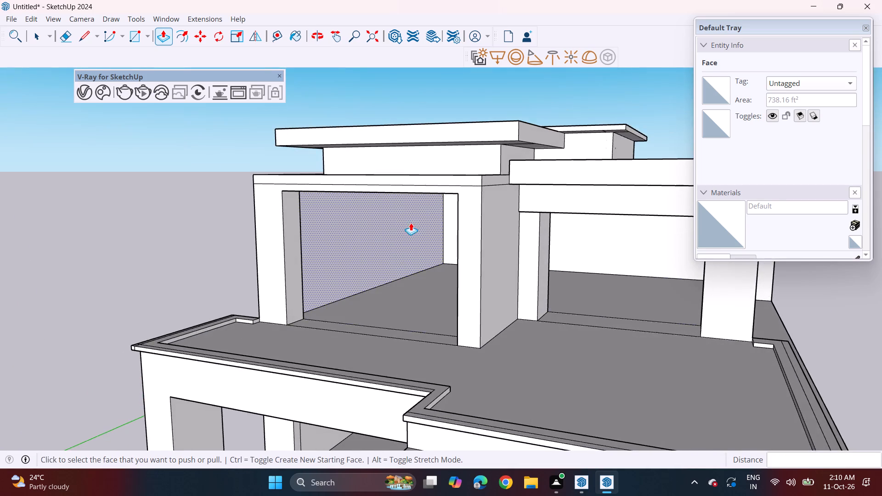
pyautogui.scroll(2, 411, 223)
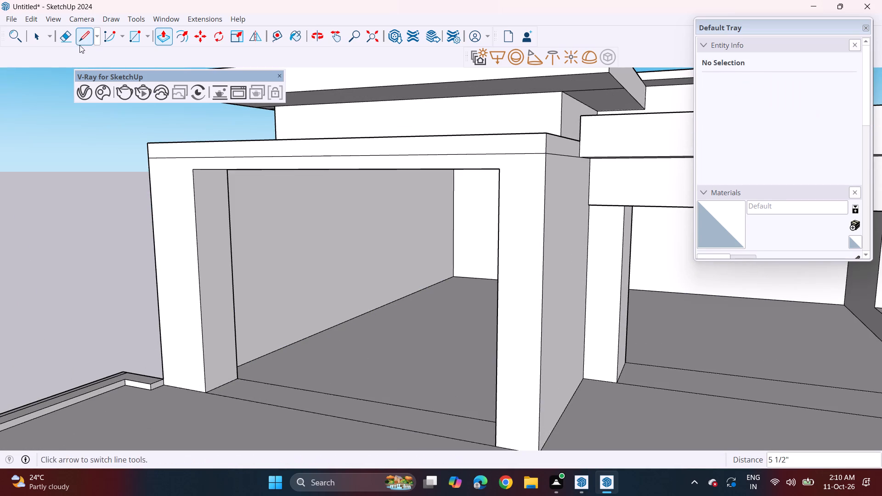
pyautogui.moveTo(65, 42); pyautogui.dragTo(69, 39)
pyautogui.moveTo(160, 157); pyautogui.dragTo(161, 165)
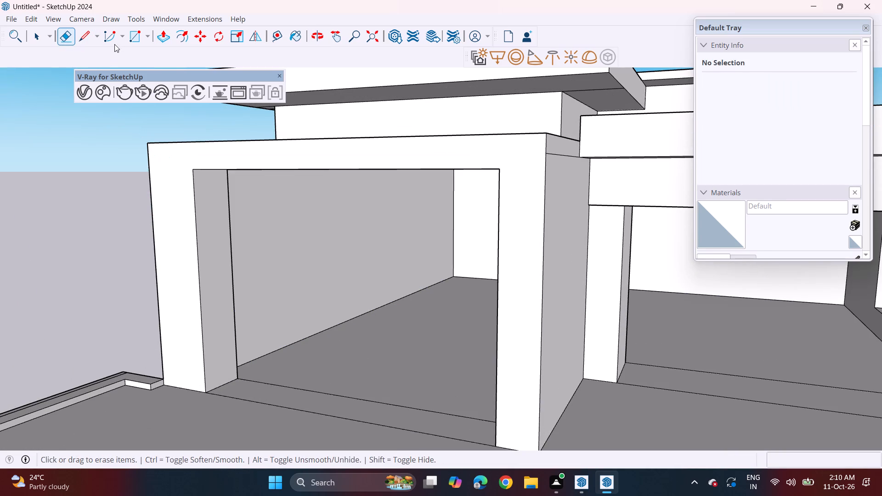
# Extrude the front face of the upper-floor left frame forward about 3' 8" over the terrace as a new section.
pyautogui.click(158, 45)
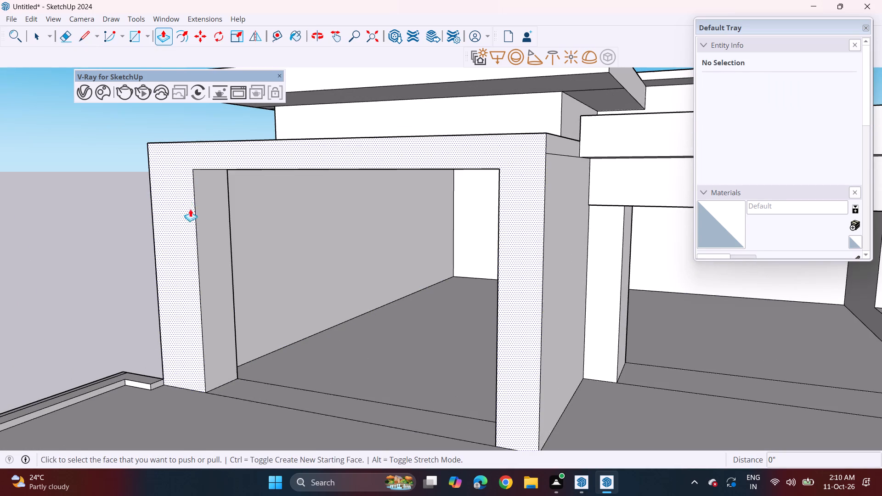
pyautogui.click(190, 292)
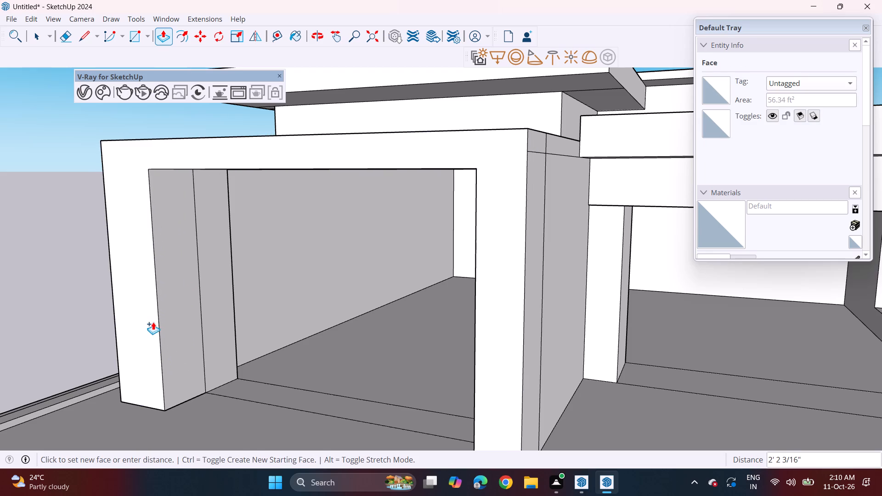
pyautogui.scroll(-3, 141, 325)
pyautogui.moveTo(141, 325); pyautogui.dragTo(214, 286, button='middle')
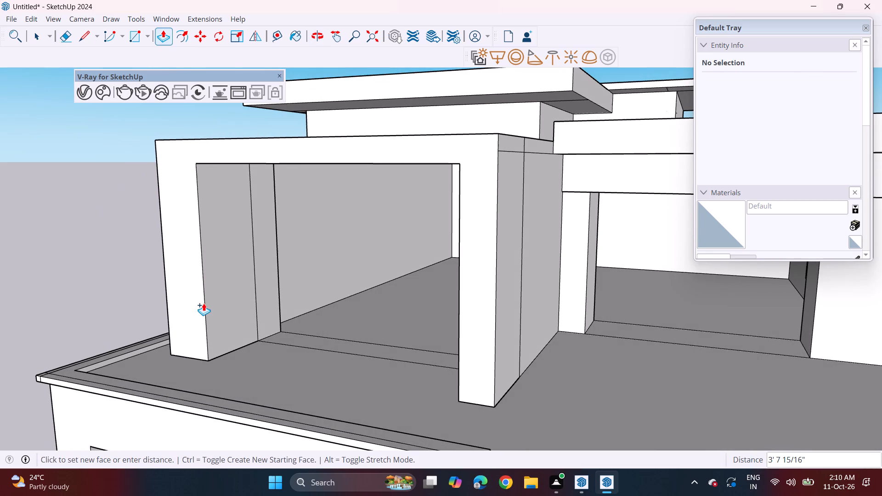
pyautogui.click(204, 303)
# Extend the inner side face of the original left jamb, behind the new frame section, 1' 3/8" into the opening.
pyautogui.click(277, 273)
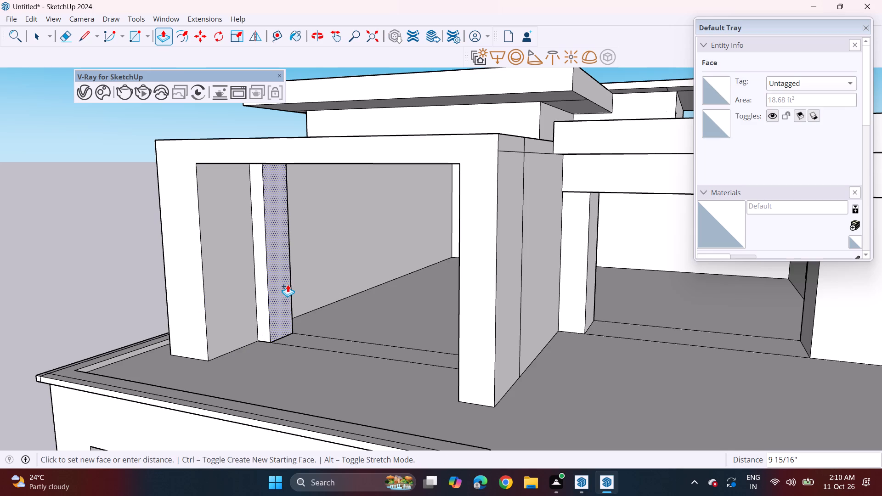
pyautogui.click(290, 287)
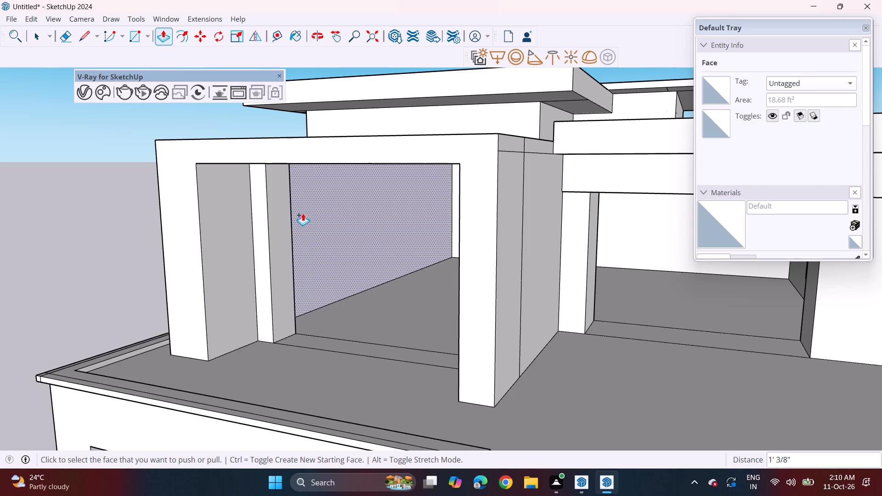
# Erase the seam edge across the top of the left frame, where the new forward section meets the original roof.
pyautogui.moveTo(303, 277); pyautogui.dragTo(259, 236, button='middle')
pyautogui.scroll(-7, 254, 227)
pyautogui.moveTo(255, 237); pyautogui.dragTo(283, 237, button='middle')
pyautogui.moveTo(251, 219); pyautogui.dragTo(271, 292, button='middle')
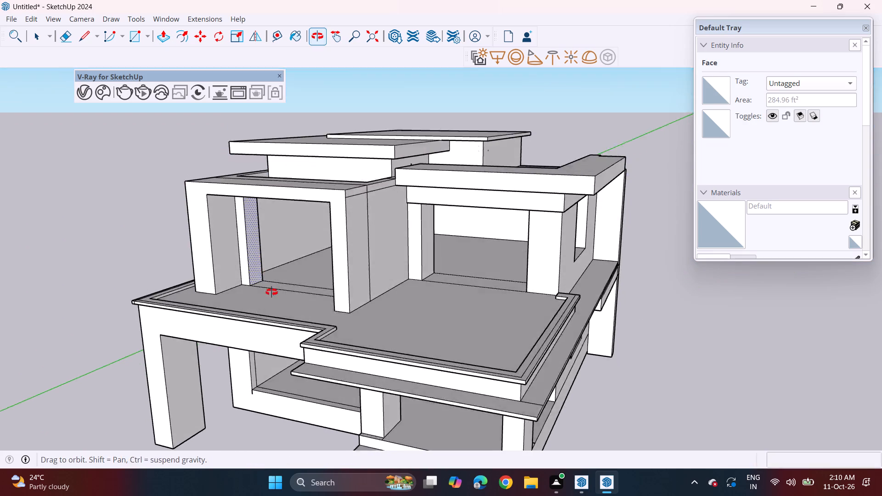
pyautogui.moveTo(271, 292); pyautogui.dragTo(273, 302, button='middle')
pyautogui.scroll(4, 263, 195)
pyautogui.moveTo(263, 195); pyautogui.dragTo(267, 218, button='middle')
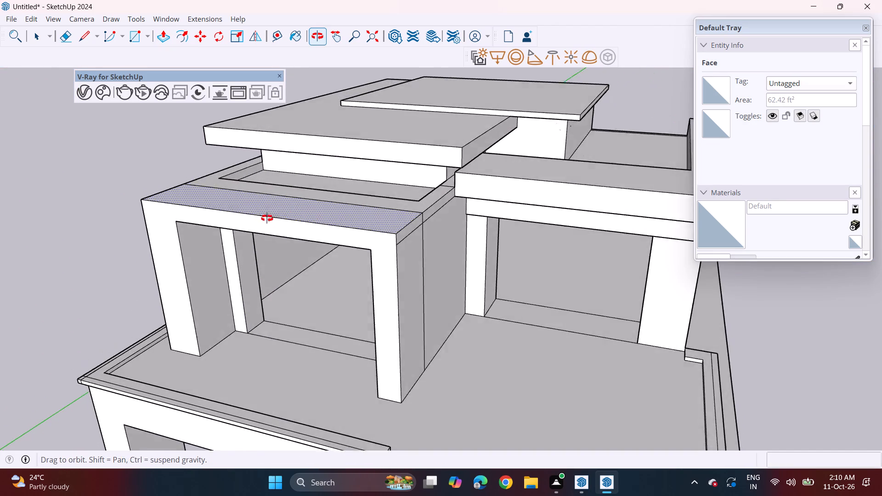
pyautogui.moveTo(267, 218); pyautogui.dragTo(272, 243, button='middle')
pyautogui.scroll(3, 282, 225)
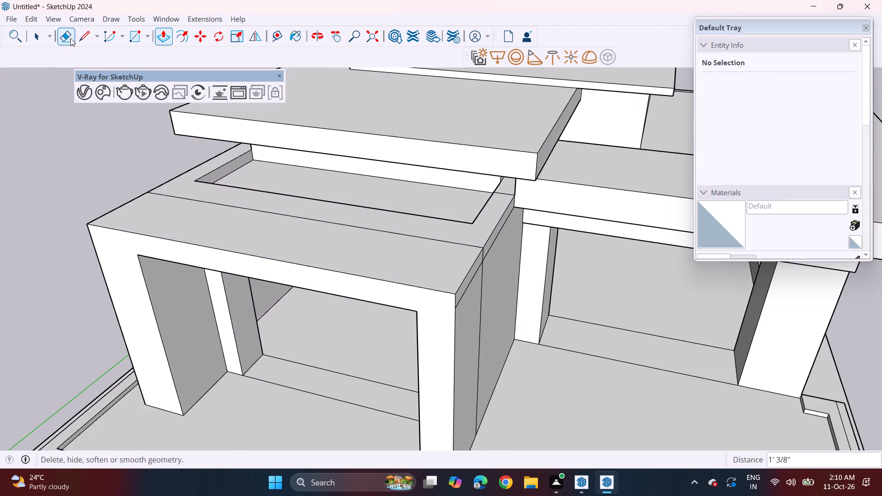
pyautogui.click(70, 38)
pyautogui.moveTo(204, 198); pyautogui.dragTo(201, 210)
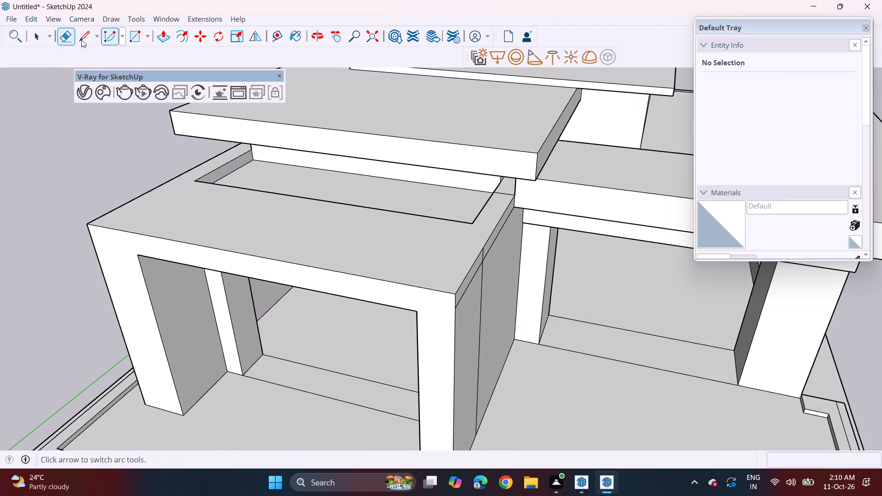
# Draw three lines on top of the left frame, extending the roof recess outline forward, across the front and back along the side.
pyautogui.moveTo(82, 38); pyautogui.dragTo(86, 42)
pyautogui.moveTo(198, 180); pyautogui.dragTo(194, 184)
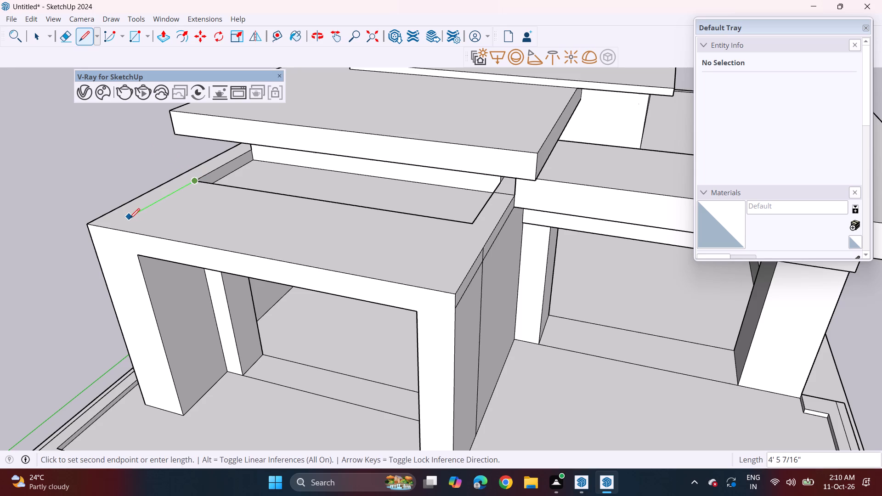
pyautogui.click(128, 220)
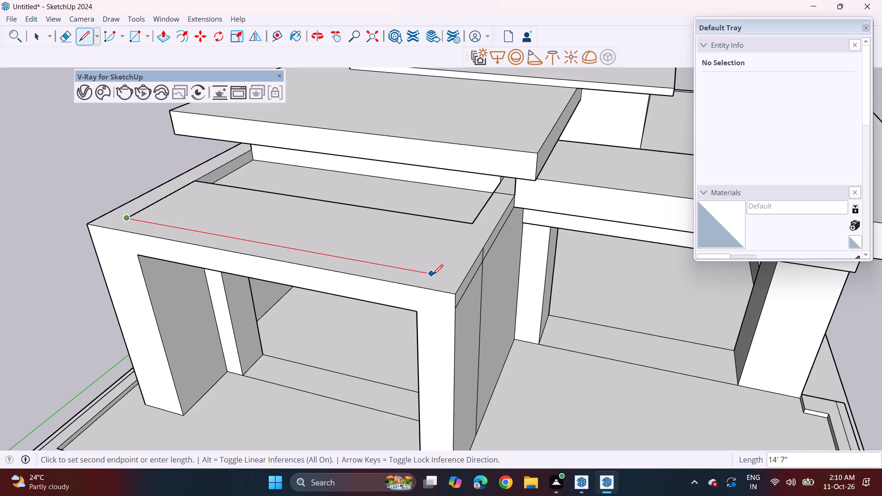
pyautogui.click(445, 280)
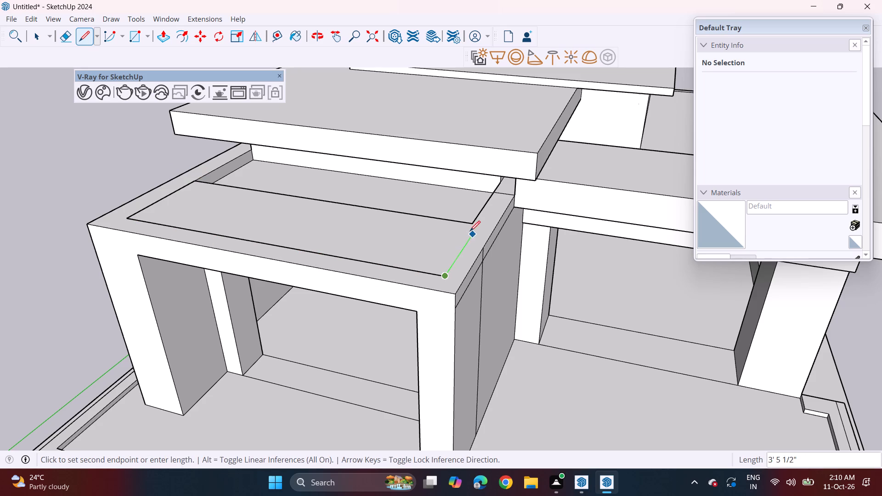
pyautogui.click(502, 195)
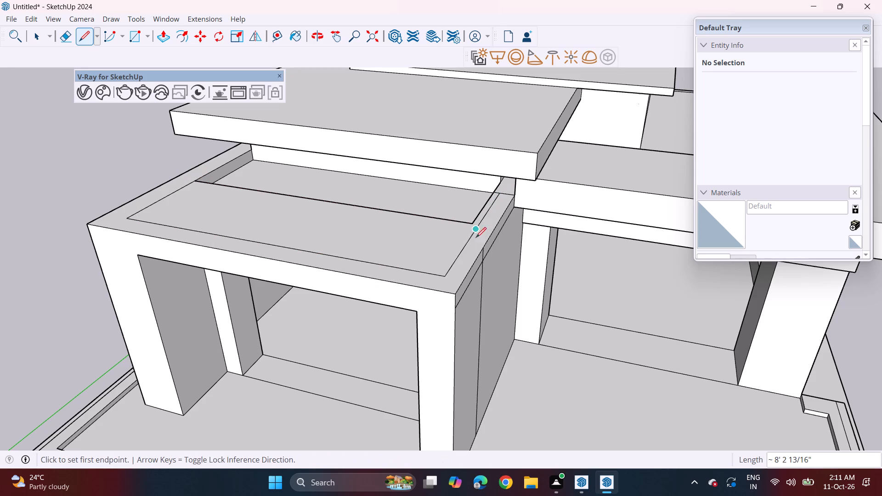
# Extrude the border around the new outline on the left frame's roof upward about 3 11/16" as a raised rim.
pyautogui.click(161, 35)
pyautogui.click(239, 244)
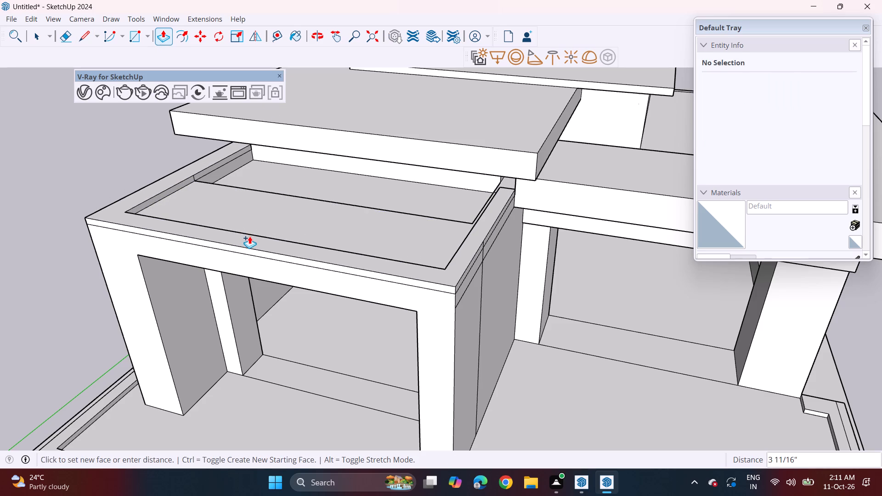
pyautogui.click(249, 236)
# Pull the raised rim's front face outward about 4 3/4" and the front section of its outer side face outward 1 3/8".
pyautogui.click(248, 252)
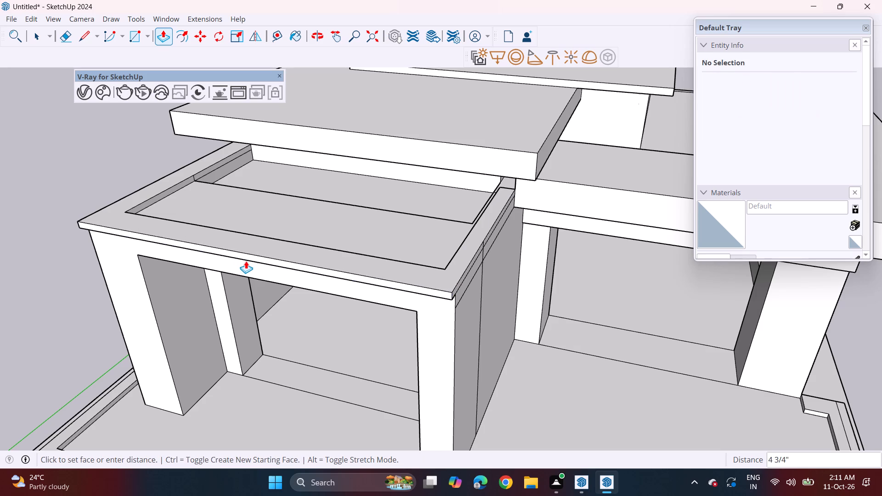
pyautogui.click(246, 261)
pyautogui.scroll(4, 478, 289)
pyautogui.click(444, 290)
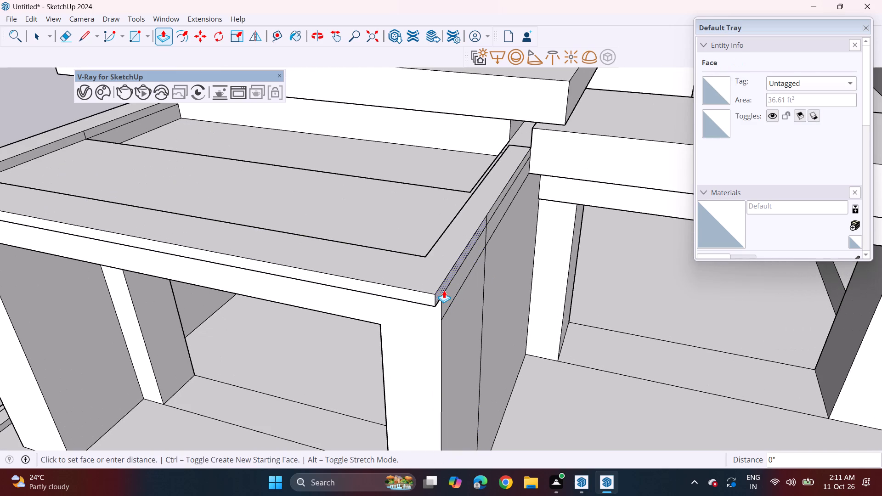
pyautogui.click(448, 293)
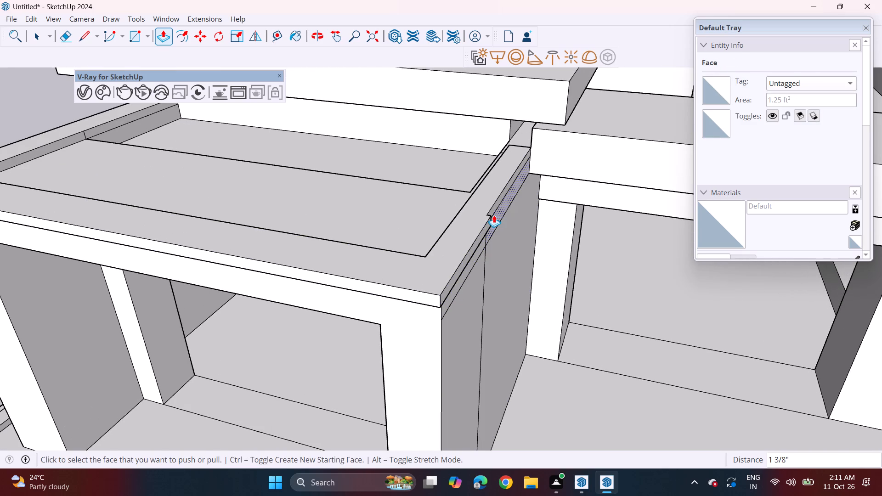
# Repeat the 1 3/8" outward pull on the back section of the left frame rim's outer side face and on the rim's opposite side.
pyautogui.doubleClick(494, 214)
pyautogui.scroll(-4, 375, 290)
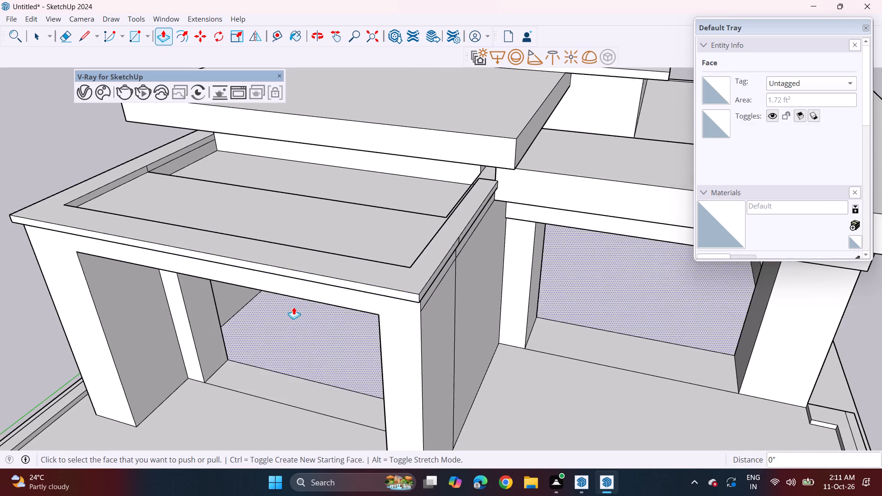
pyautogui.keyDown('shift'); pyautogui.moveTo(294, 307); pyautogui.dragTo(737, 346, button='middle'); pyautogui.keyUp('shift')
pyautogui.keyDown('shift'); pyautogui.moveTo(623, 286); pyautogui.dragTo(477, 292, button='middle'); pyautogui.keyUp('shift')
pyautogui.moveTo(465, 285); pyautogui.dragTo(592, 251, button='middle')
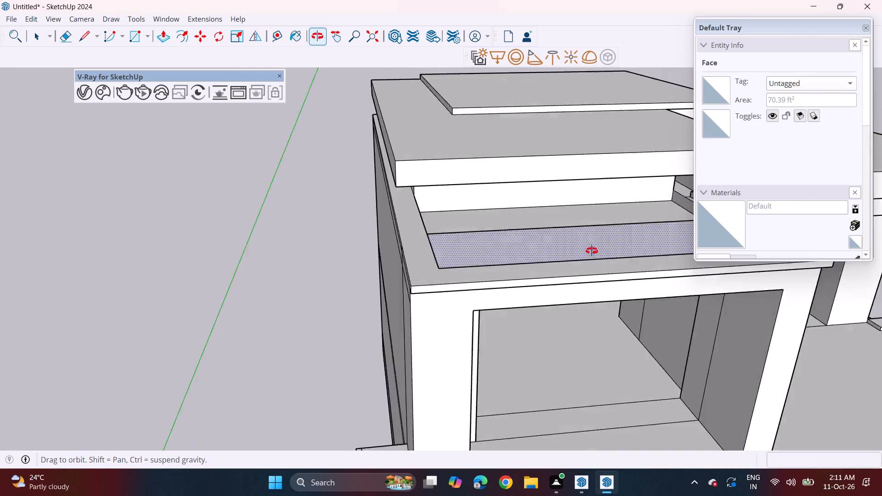
pyautogui.moveTo(592, 251); pyautogui.dragTo(615, 239, button='middle')
pyautogui.doubleClick(434, 264)
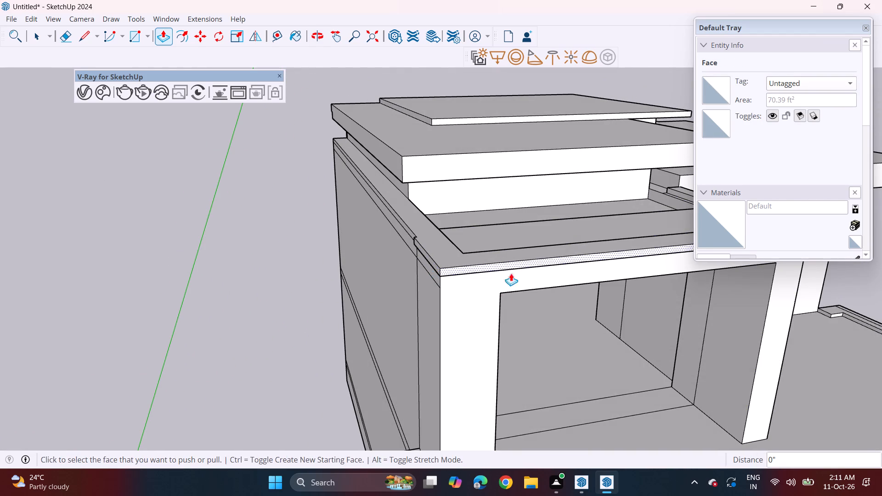
# Erase the vertical seam on the left frame's side wall, its continuation on the rim, and the horizontal line below the rim.
pyautogui.moveTo(526, 275); pyautogui.dragTo(320, 211, button='middle')
pyautogui.scroll(-4, 555, 231)
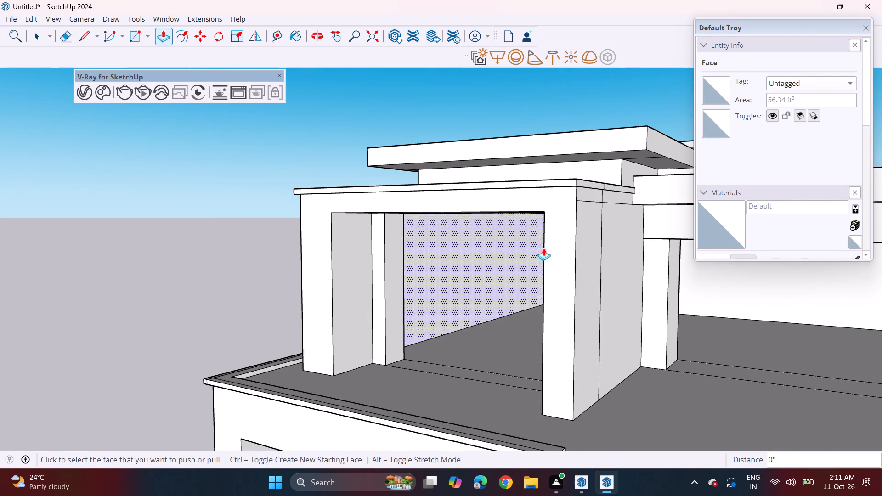
pyautogui.keyDown('shift'); pyautogui.moveTo(553, 296); pyautogui.dragTo(448, 261, button='middle'); pyautogui.keyUp('shift')
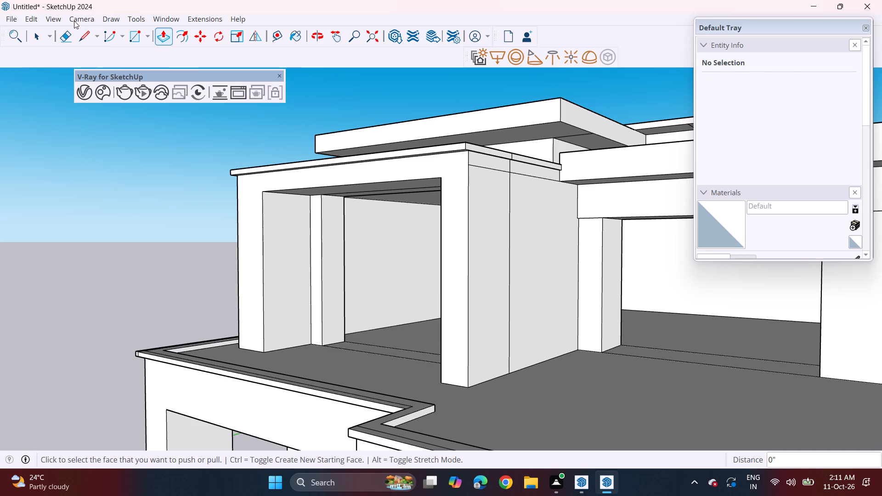
pyautogui.click(64, 30)
pyautogui.moveTo(504, 225); pyautogui.dragTo(522, 230)
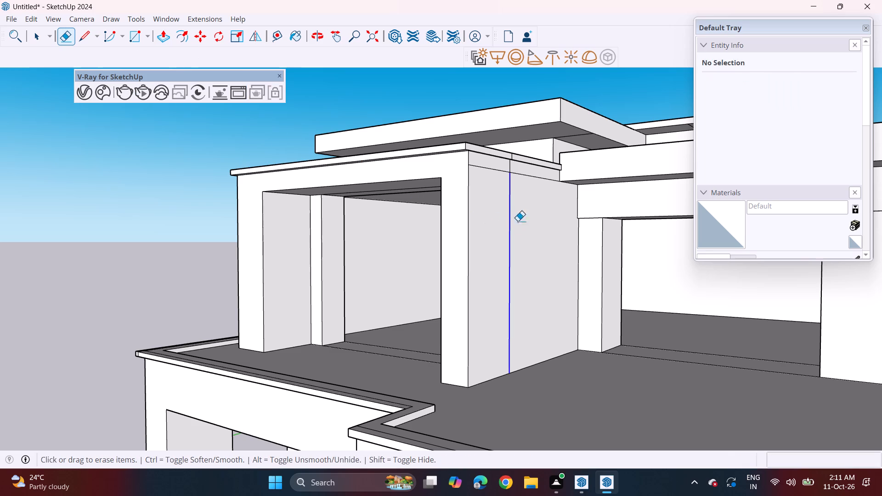
pyautogui.click(510, 168)
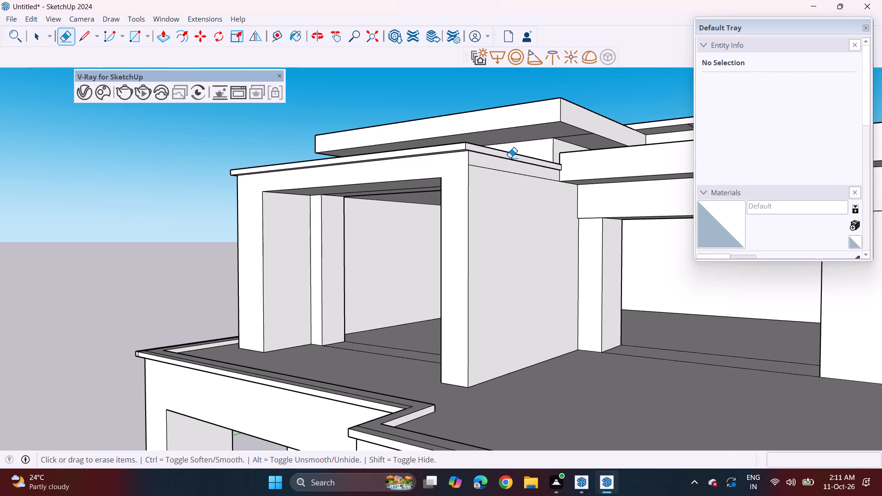
pyautogui.click(511, 157)
pyautogui.scroll(-5, 506, 191)
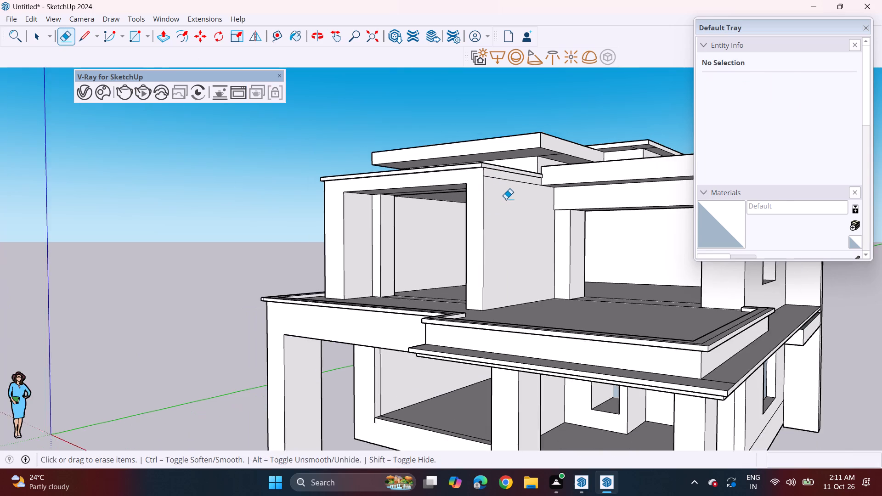
pyautogui.scroll(-1, 506, 199)
pyautogui.middleClick(504, 202)
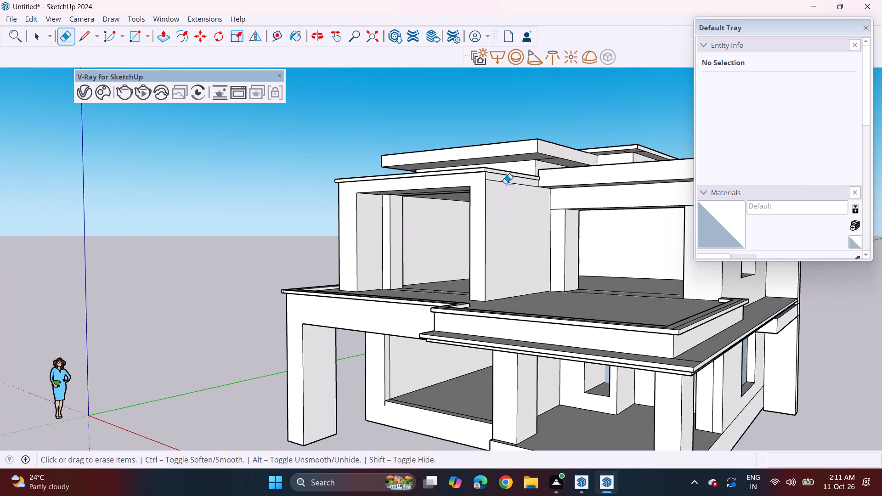
pyautogui.click(505, 182)
# Deepen the left frame rim's overhang by pulling its side and front faces outward, finishing with a 2 5/16" pull on the side face.
pyautogui.scroll(10, 454, 176)
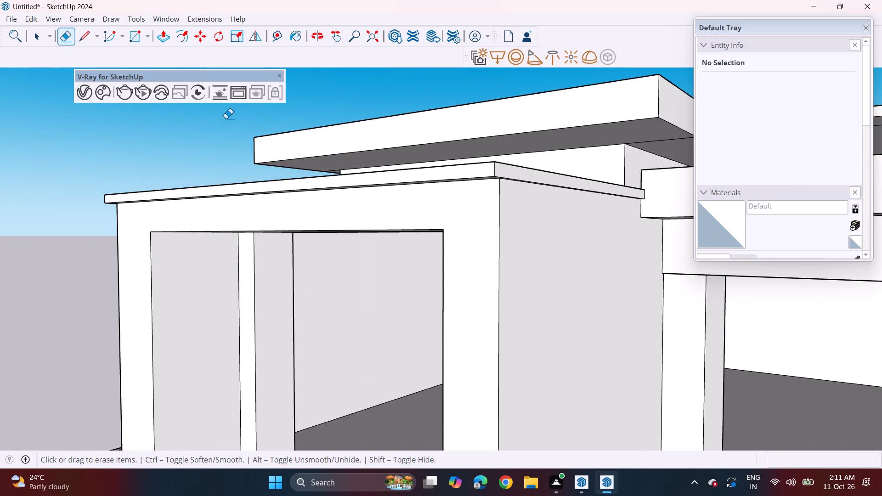
pyautogui.click(157, 36)
pyautogui.click(513, 174)
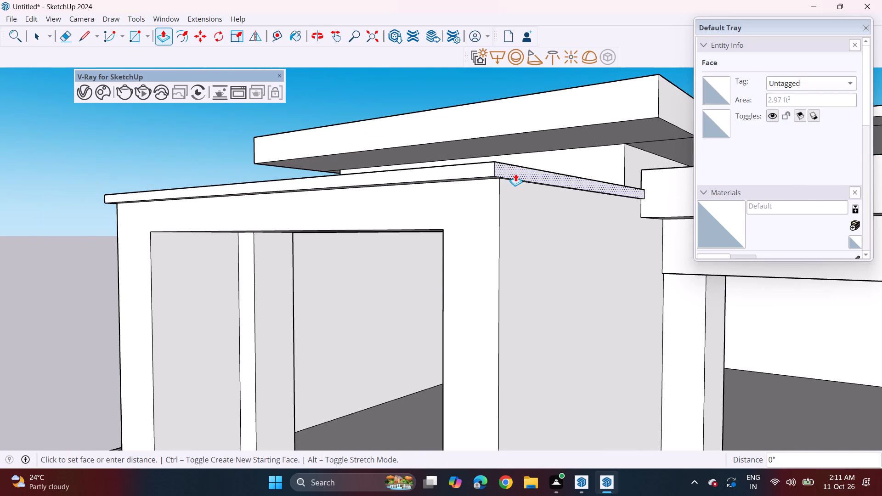
pyautogui.click(522, 171)
pyautogui.click(490, 169)
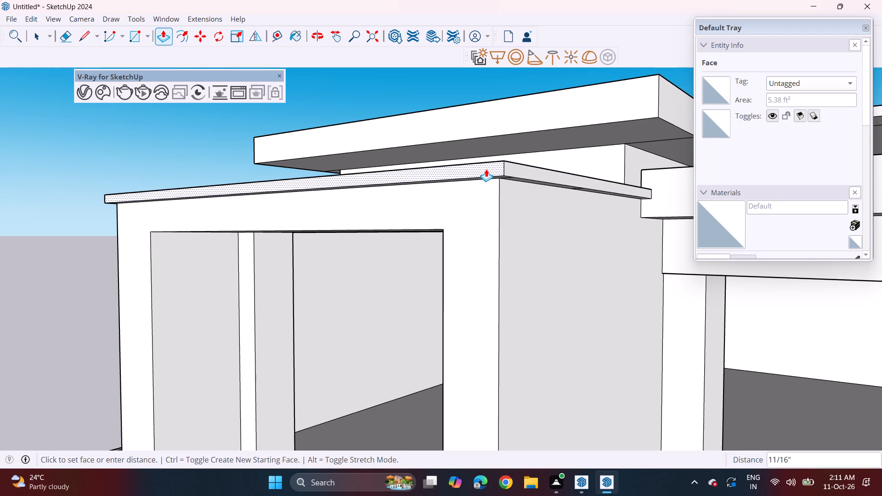
pyautogui.click(476, 169)
pyautogui.scroll(-1, 492, 187)
pyautogui.click(511, 167)
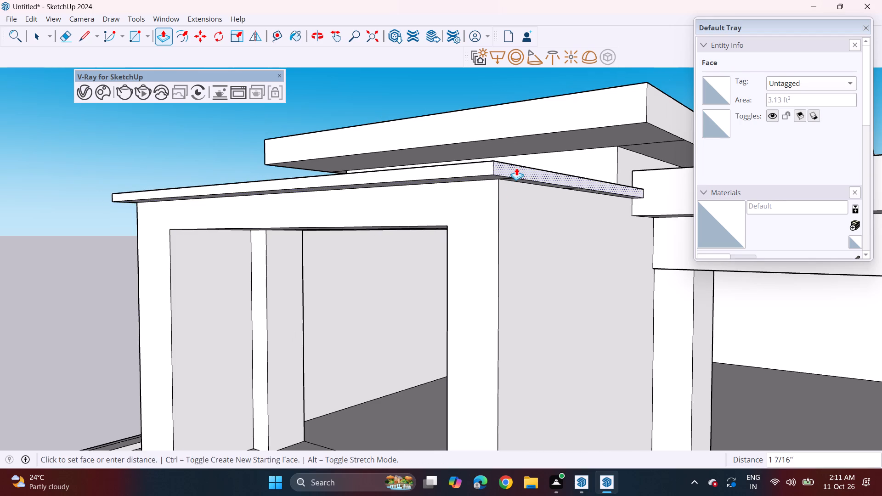
pyautogui.click(519, 168)
# Pull the front face of the beam under the right-hand roof slab outward slightly, and the adjoining side face outward about 13/16".
pyautogui.scroll(-9, 511, 202)
pyautogui.keyDown('shift'); pyautogui.moveTo(520, 261); pyautogui.dragTo(490, 251, button='middle'); pyautogui.keyUp('shift')
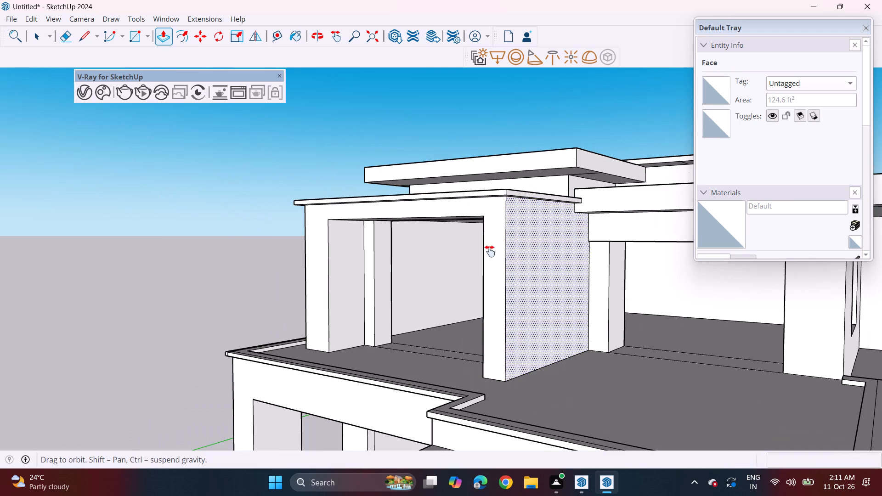
pyautogui.keyDown('shift'); pyautogui.moveTo(490, 251); pyautogui.dragTo(414, 151, button='middle'); pyautogui.keyUp('shift')
pyautogui.scroll(-3, 403, 146)
pyautogui.moveTo(382, 168); pyautogui.dragTo(388, 198, button='middle')
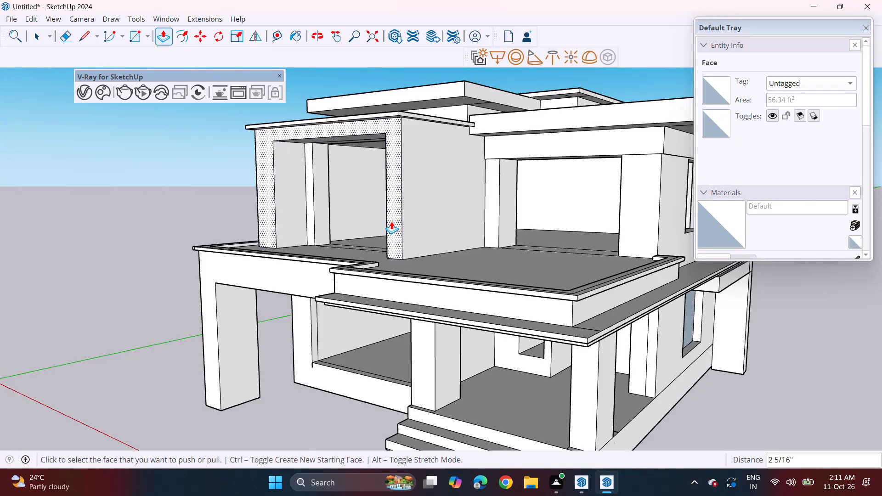
pyautogui.scroll(-4, 392, 223)
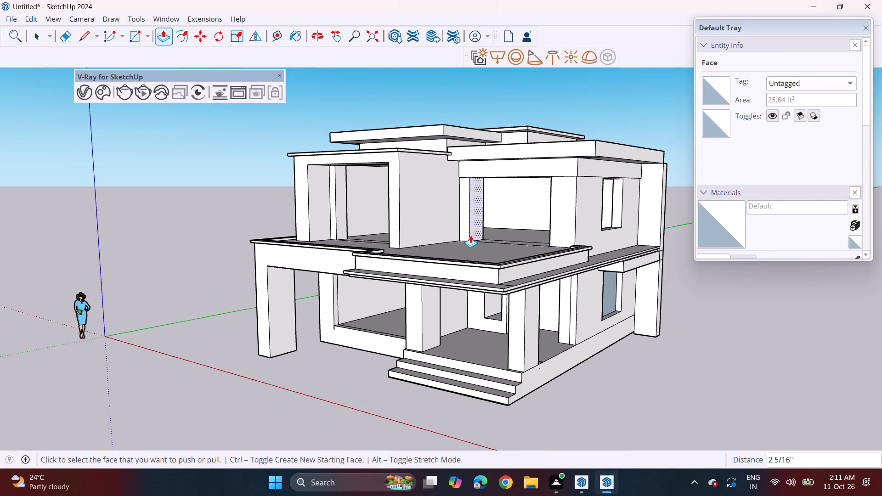
pyautogui.scroll(6, 556, 221)
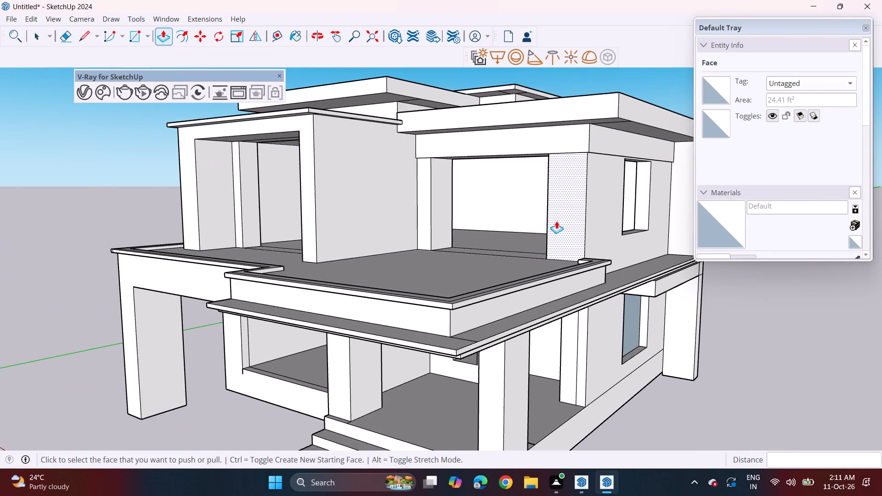
pyautogui.scroll(2, 556, 221)
pyautogui.moveTo(597, 172); pyautogui.dragTo(583, 139, button='middle')
pyautogui.scroll(3, 582, 98)
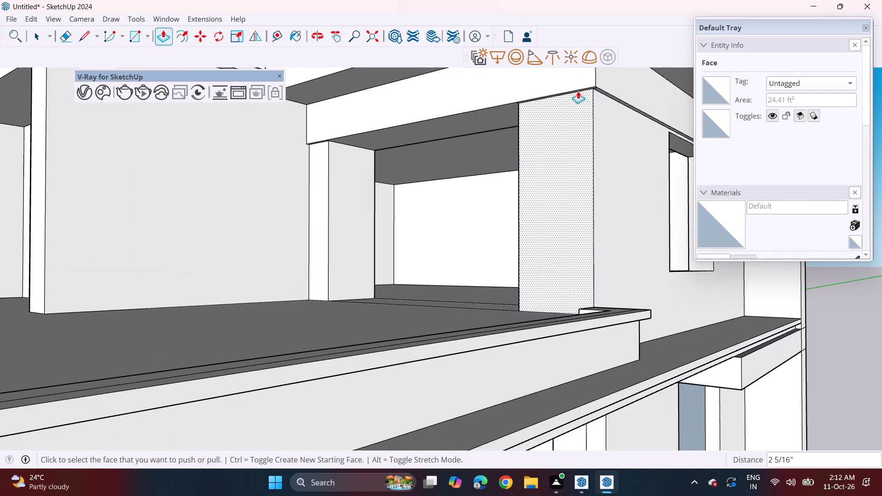
pyautogui.click(571, 82)
pyautogui.click(567, 81)
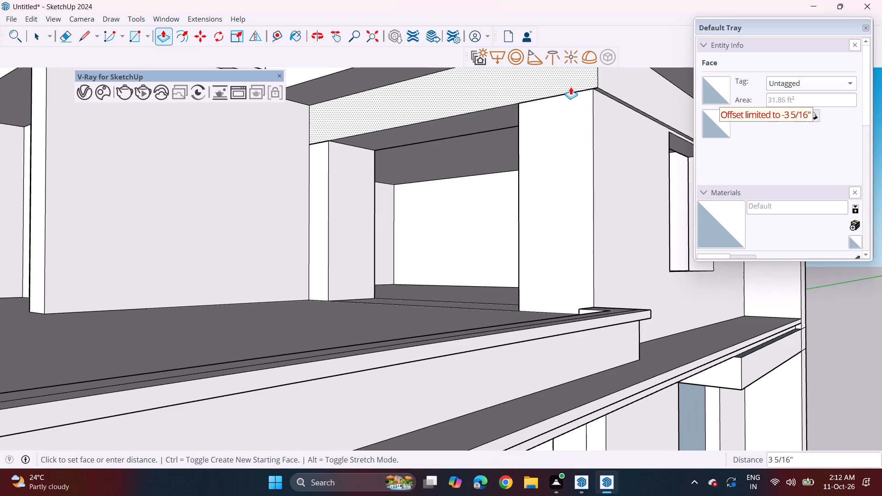
pyautogui.click(563, 80)
pyautogui.click(601, 82)
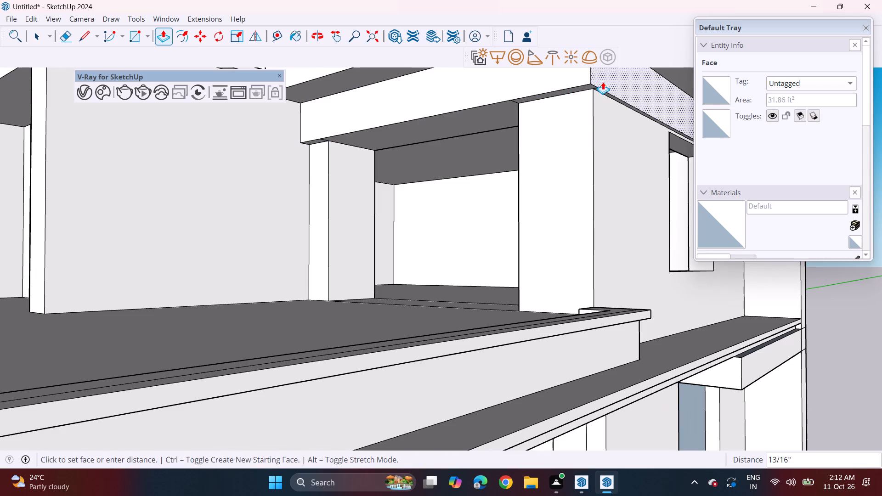
pyautogui.click(603, 82)
# Extrude the top of the rear corner column up 1' 7 5/16" to the top level of the roof slab.
pyautogui.scroll(-7, 546, 160)
pyautogui.moveTo(384, 238); pyautogui.dragTo(398, 278, button='middle')
pyautogui.moveTo(617, 154); pyautogui.dragTo(311, 210, button='middle')
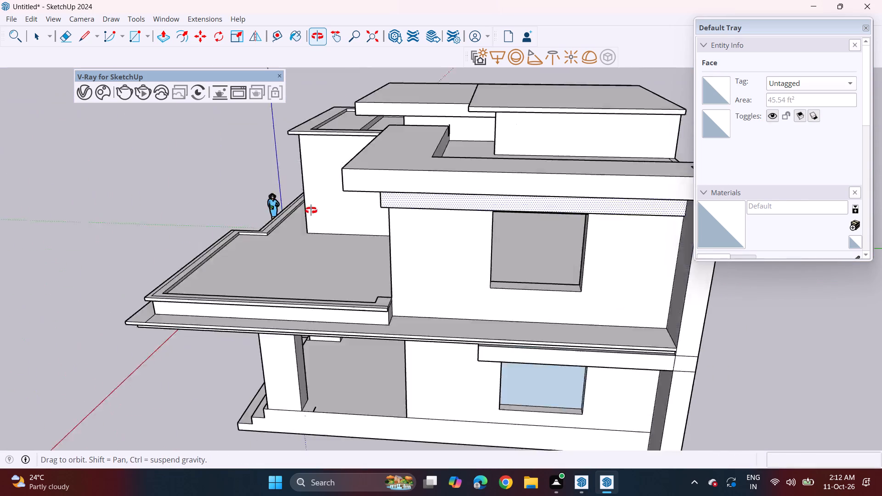
pyautogui.moveTo(311, 210); pyautogui.dragTo(169, 201, button='middle')
pyautogui.click(448, 214)
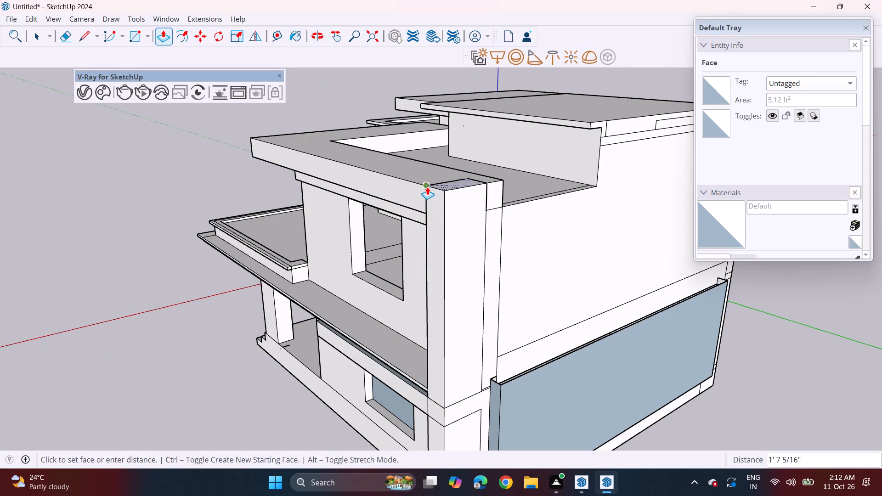
pyautogui.click(427, 186)
# Erase the leftover seam edges where the raised corner column's top meets the roof slab.
pyautogui.moveTo(321, 229); pyautogui.dragTo(439, 269, button='middle')
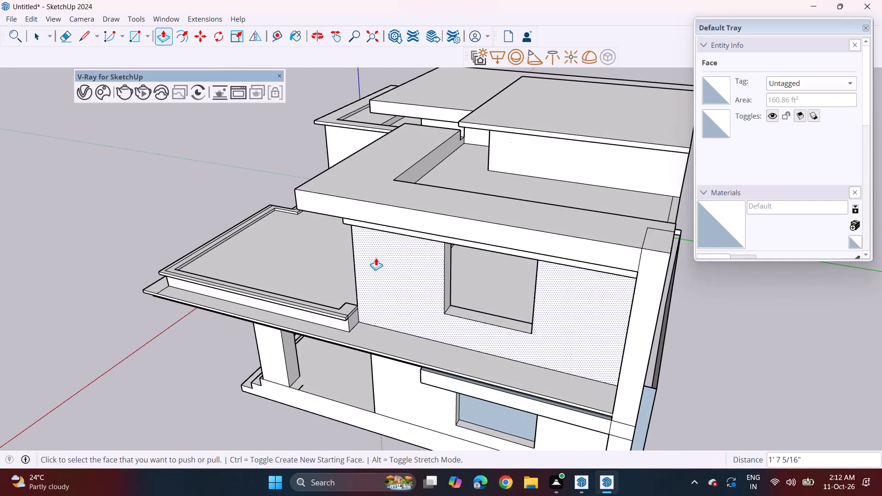
pyautogui.moveTo(64, 38); pyautogui.dragTo(72, 38)
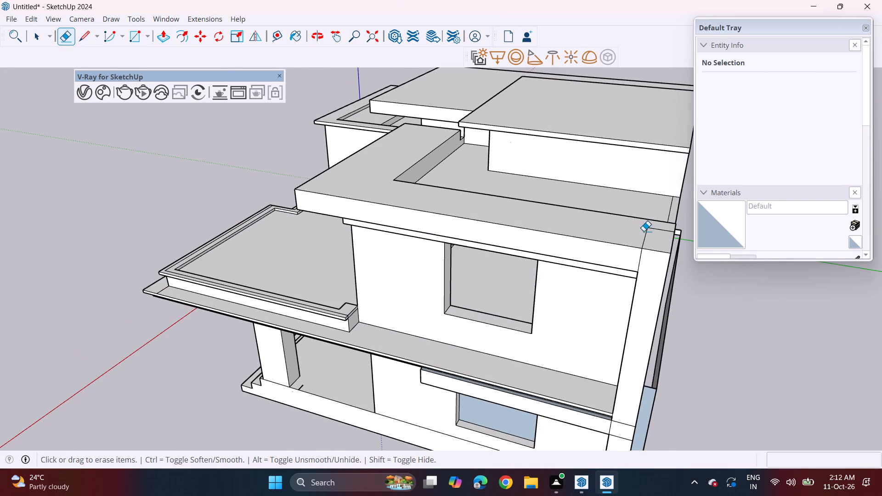
pyautogui.click(647, 237)
pyautogui.moveTo(661, 225); pyautogui.dragTo(657, 232)
pyautogui.click(648, 231)
# Erase the short stray edge below the lower corner of the ground-floor front opening.
pyautogui.moveTo(464, 250); pyautogui.dragTo(695, 218, button='middle')
pyautogui.moveTo(370, 257); pyautogui.dragTo(436, 190, button='middle')
pyautogui.scroll(-4, 429, 196)
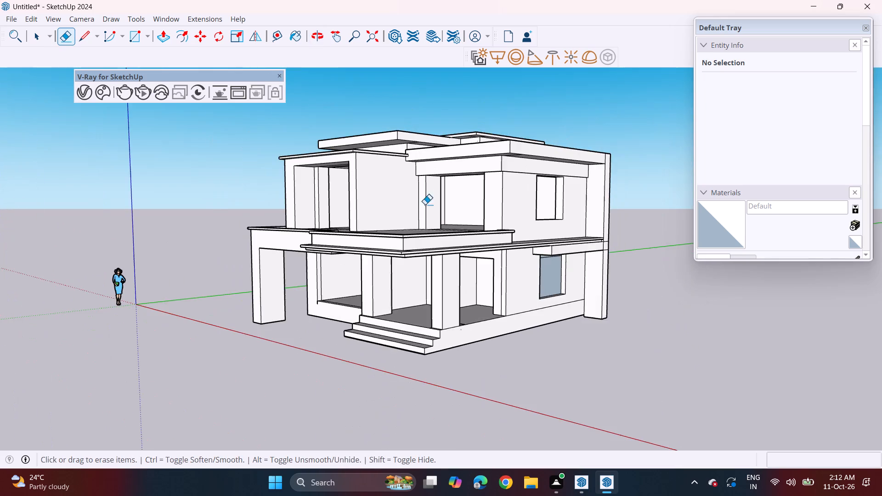
pyautogui.moveTo(391, 235); pyautogui.dragTo(430, 224, button='middle')
pyautogui.scroll(1, 419, 234)
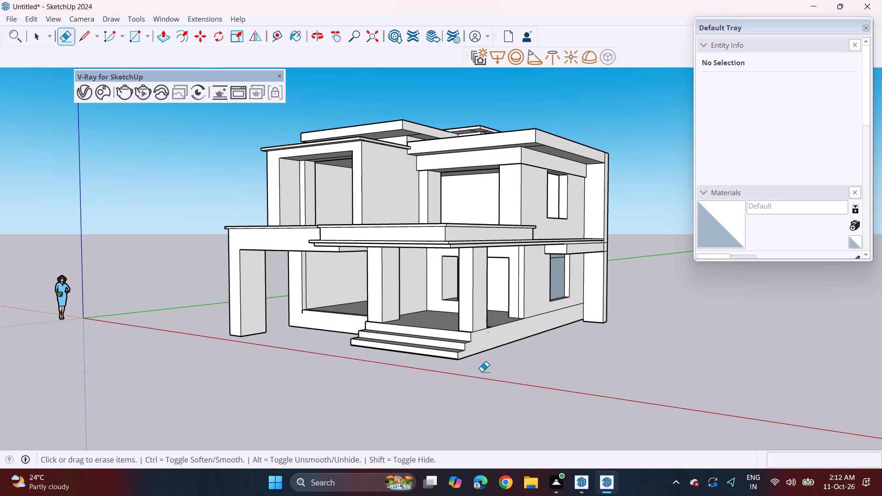
pyautogui.scroll(9, 310, 322)
pyautogui.scroll(-1, 288, 290)
pyautogui.scroll(4, 288, 290)
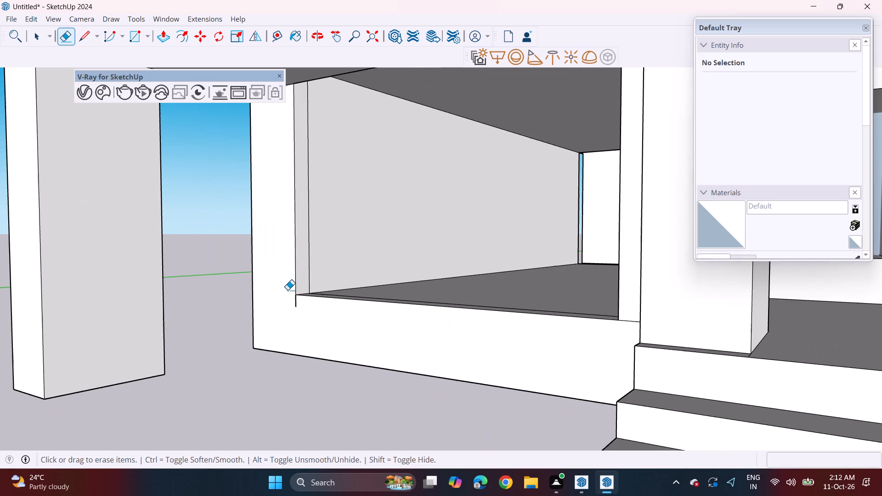
pyautogui.click(296, 306)
# Push the underside of the right-hand roof slab over the front beam up level with the adjoining roof rim's underside.
pyautogui.scroll(-2, 294, 341)
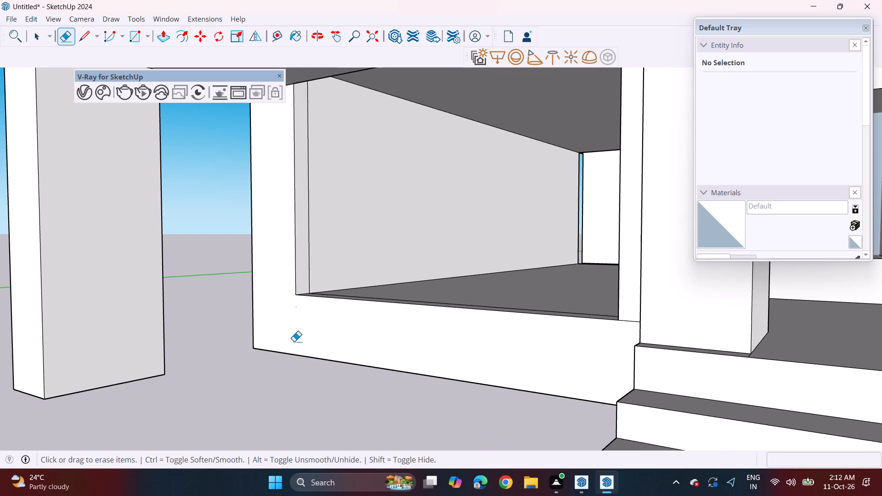
pyautogui.scroll(-11, 294, 341)
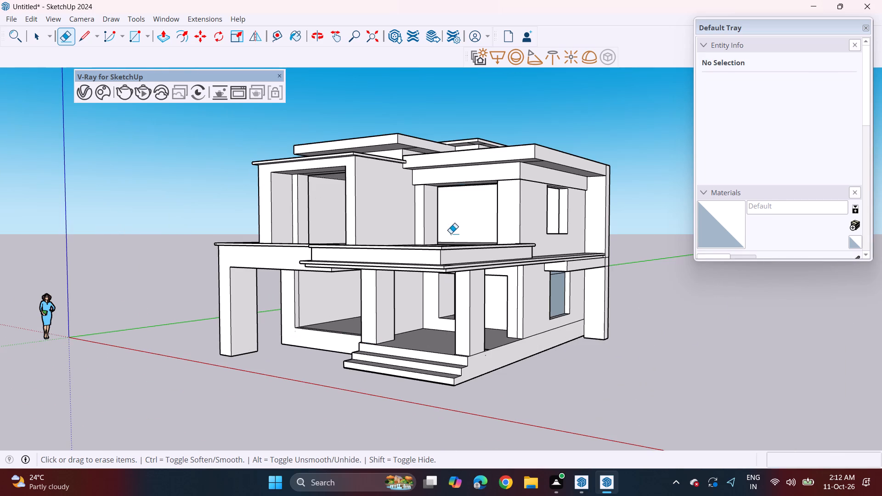
pyautogui.moveTo(457, 186); pyautogui.dragTo(466, 189, button='middle')
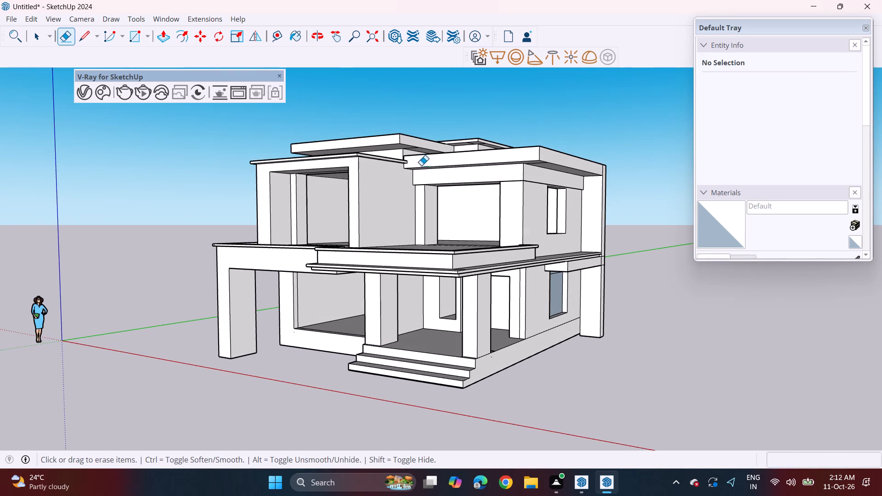
pyautogui.scroll(5, 421, 165)
pyautogui.moveTo(425, 174); pyautogui.dragTo(410, 156, button='middle')
pyautogui.scroll(2, 413, 156)
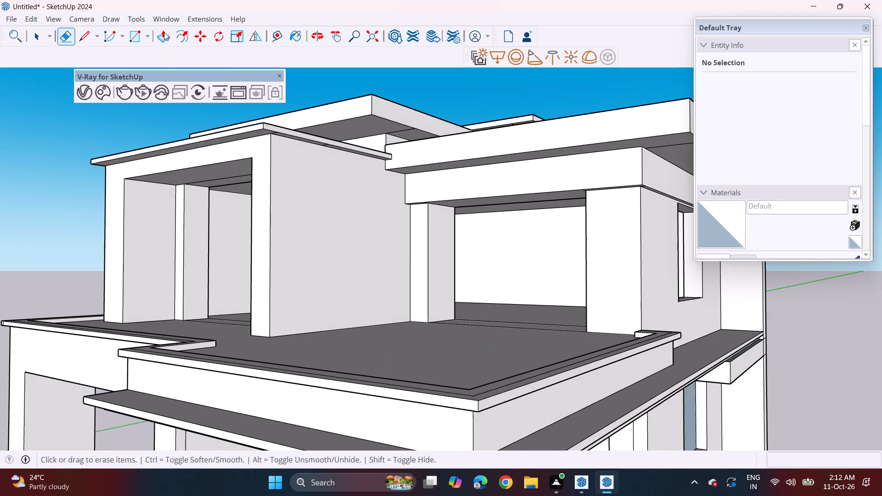
pyautogui.click(164, 32)
pyautogui.click(423, 168)
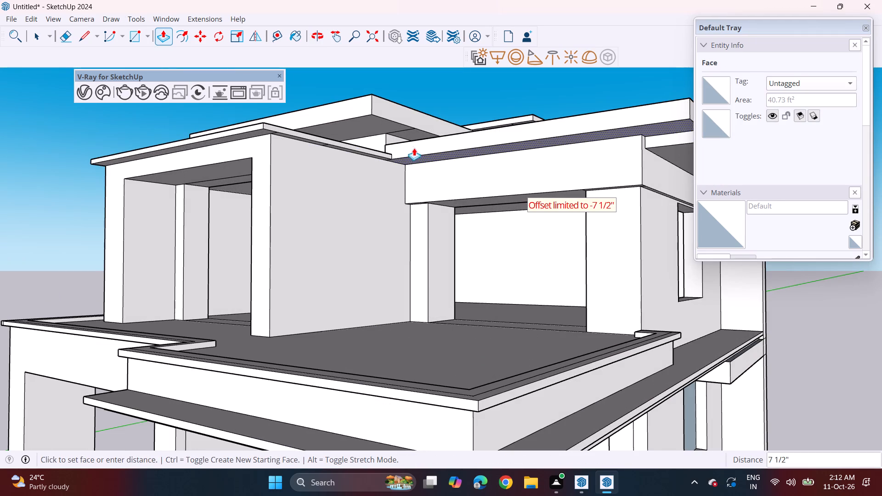
pyautogui.moveTo(396, 176); pyautogui.dragTo(396, 217, button='middle')
pyautogui.scroll(3, 396, 179)
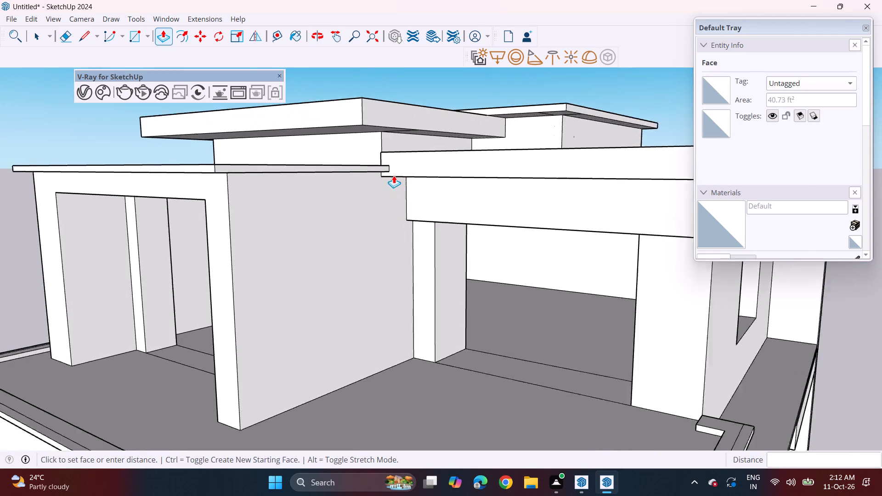
pyautogui.scroll(7, 394, 175)
pyautogui.click(385, 158)
# Push the front underside of the right-hand roof slab up another 3 11/16" to the top of the adjoining rim.
pyautogui.moveTo(423, 173); pyautogui.dragTo(413, 136, button='middle')
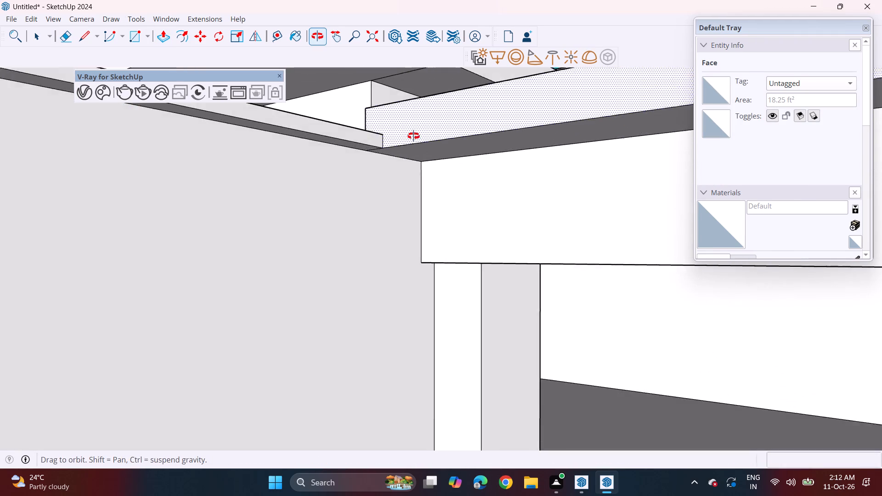
pyautogui.moveTo(413, 136); pyautogui.dragTo(412, 128, button='middle')
pyautogui.click(416, 135)
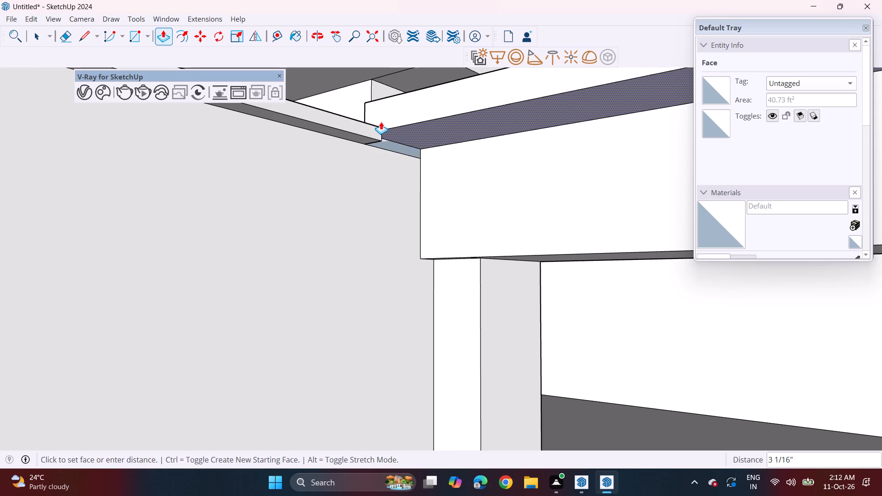
pyautogui.doubleClick(369, 126)
# Extend the end face of the left roof rim about 2' 1 1/16" along the wall top to close the gap beside the beam.
pyautogui.moveTo(396, 136); pyautogui.dragTo(322, 130, button='middle')
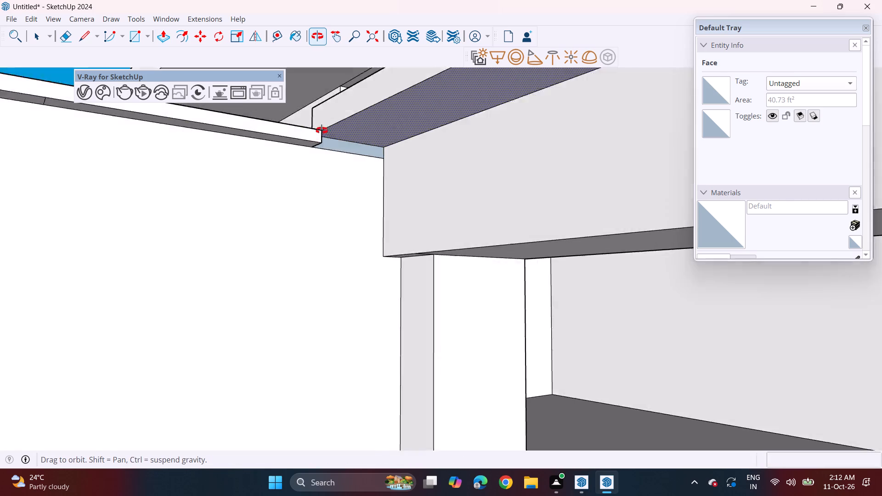
pyautogui.moveTo(322, 130); pyautogui.dragTo(243, 152, button='middle')
pyautogui.scroll(9, 279, 169)
pyautogui.moveTo(276, 162); pyautogui.dragTo(252, 171, button='middle')
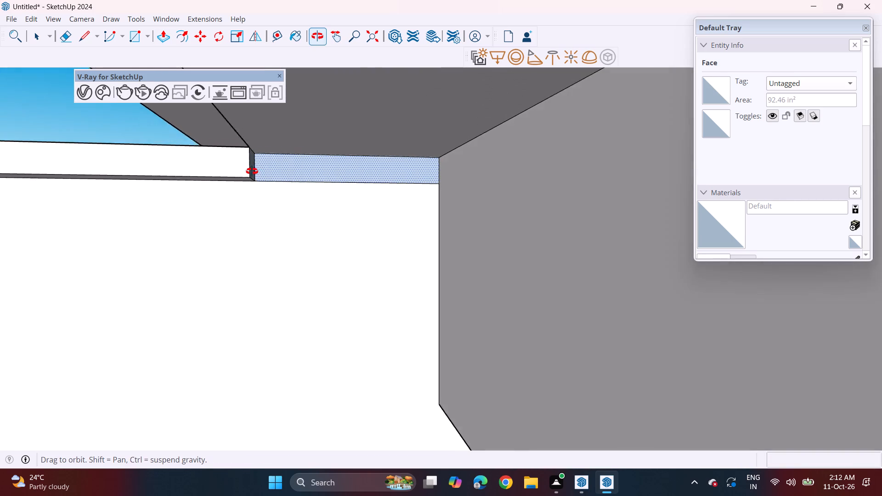
pyautogui.moveTo(252, 171); pyautogui.dragTo(248, 179, button='middle')
pyautogui.scroll(9, 254, 177)
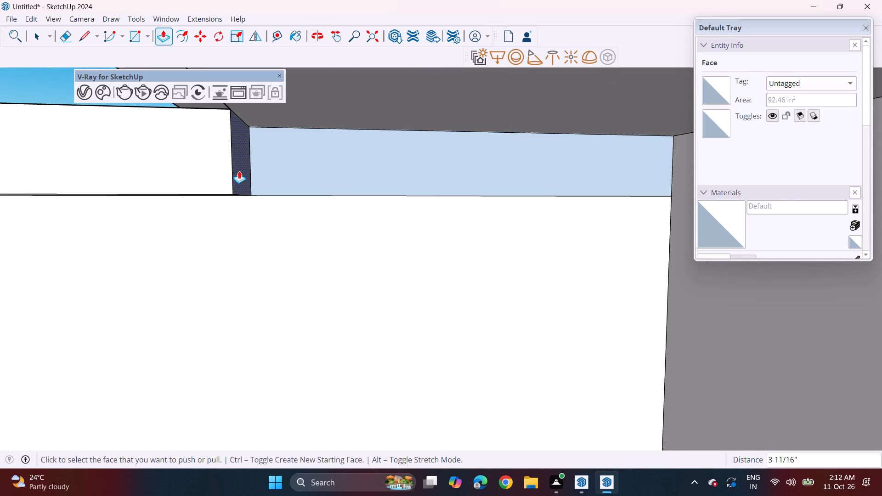
pyautogui.click(239, 171)
pyautogui.hotkey('ctrl', 'z')
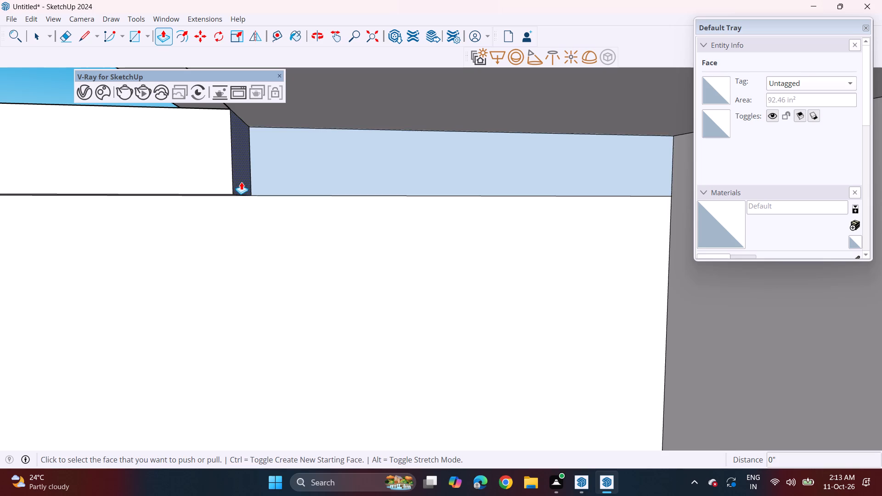
pyautogui.click(240, 182)
pyautogui.scroll(-3, 537, 197)
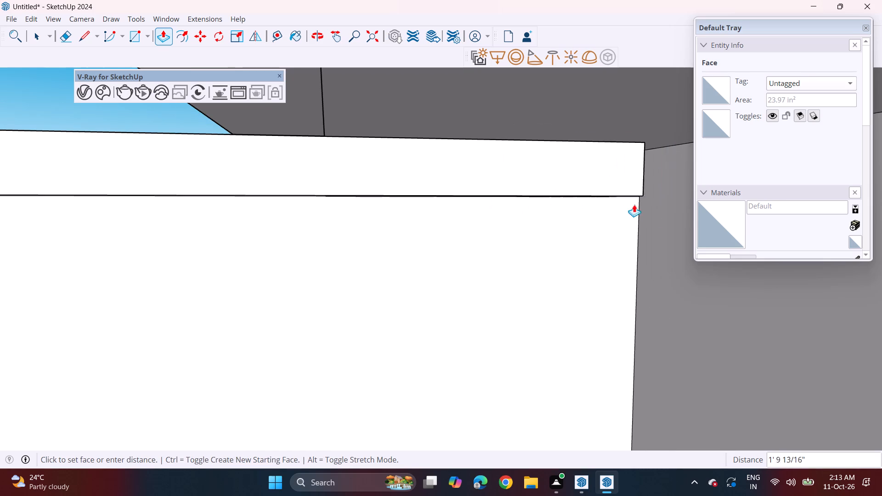
pyautogui.click(674, 239)
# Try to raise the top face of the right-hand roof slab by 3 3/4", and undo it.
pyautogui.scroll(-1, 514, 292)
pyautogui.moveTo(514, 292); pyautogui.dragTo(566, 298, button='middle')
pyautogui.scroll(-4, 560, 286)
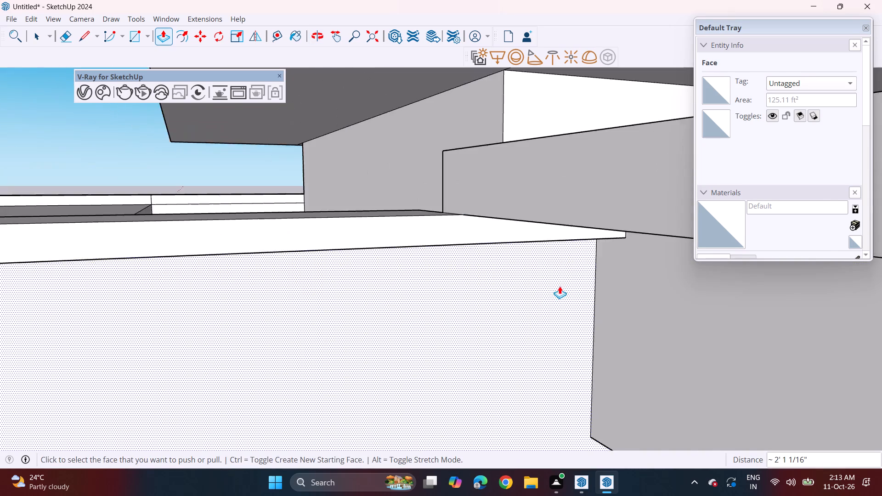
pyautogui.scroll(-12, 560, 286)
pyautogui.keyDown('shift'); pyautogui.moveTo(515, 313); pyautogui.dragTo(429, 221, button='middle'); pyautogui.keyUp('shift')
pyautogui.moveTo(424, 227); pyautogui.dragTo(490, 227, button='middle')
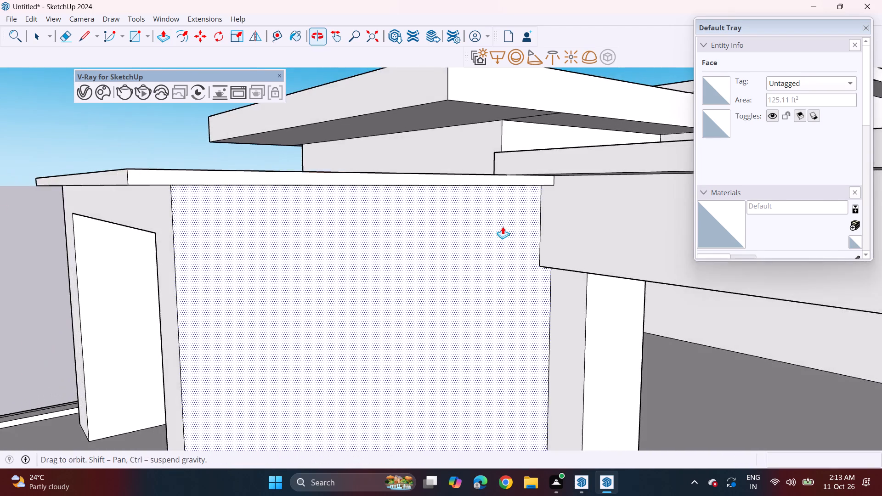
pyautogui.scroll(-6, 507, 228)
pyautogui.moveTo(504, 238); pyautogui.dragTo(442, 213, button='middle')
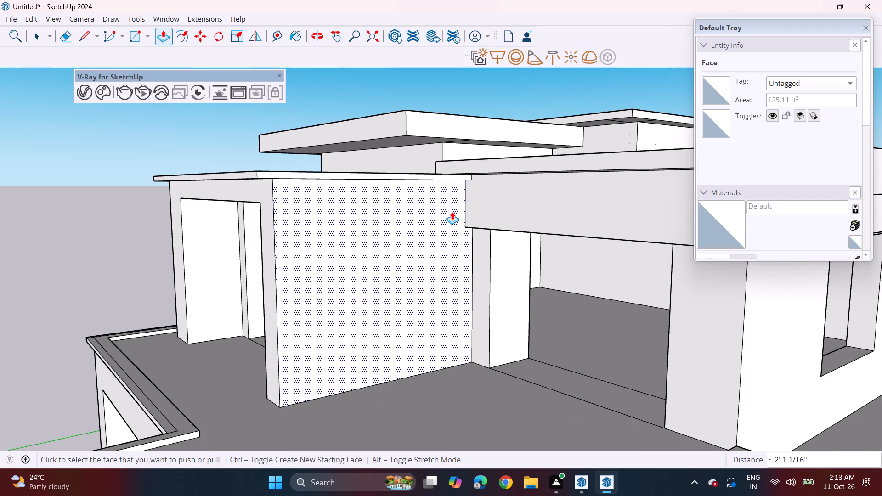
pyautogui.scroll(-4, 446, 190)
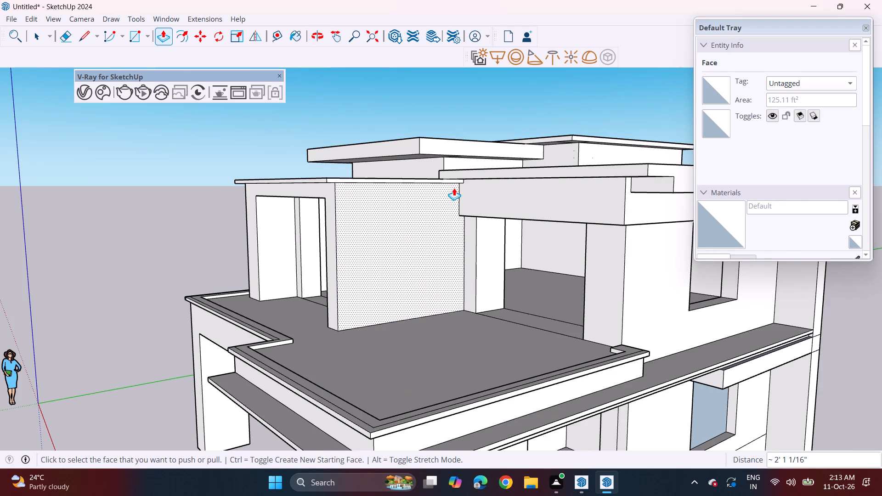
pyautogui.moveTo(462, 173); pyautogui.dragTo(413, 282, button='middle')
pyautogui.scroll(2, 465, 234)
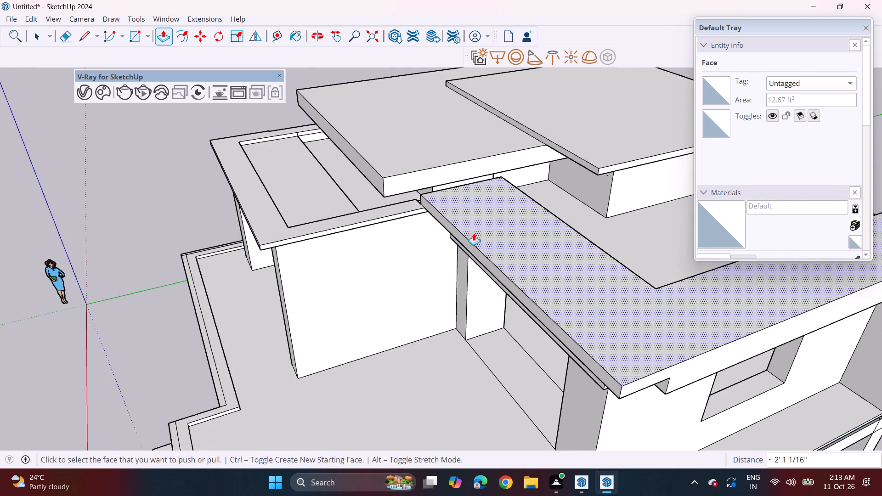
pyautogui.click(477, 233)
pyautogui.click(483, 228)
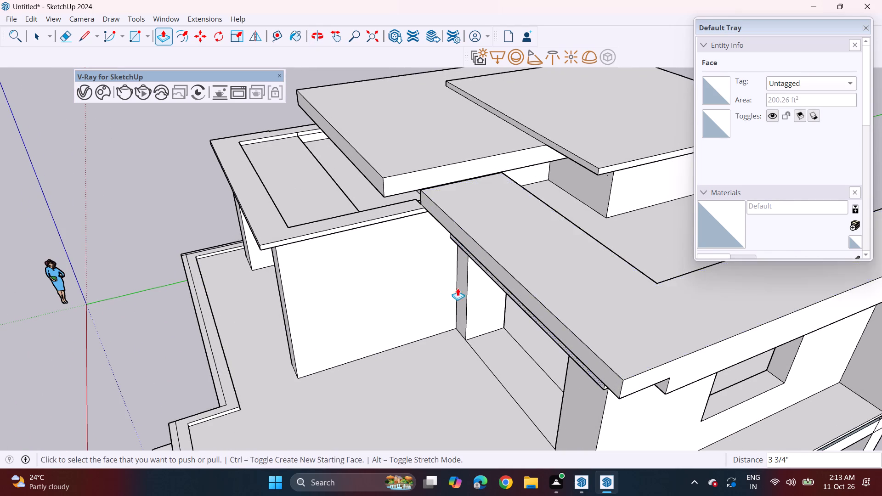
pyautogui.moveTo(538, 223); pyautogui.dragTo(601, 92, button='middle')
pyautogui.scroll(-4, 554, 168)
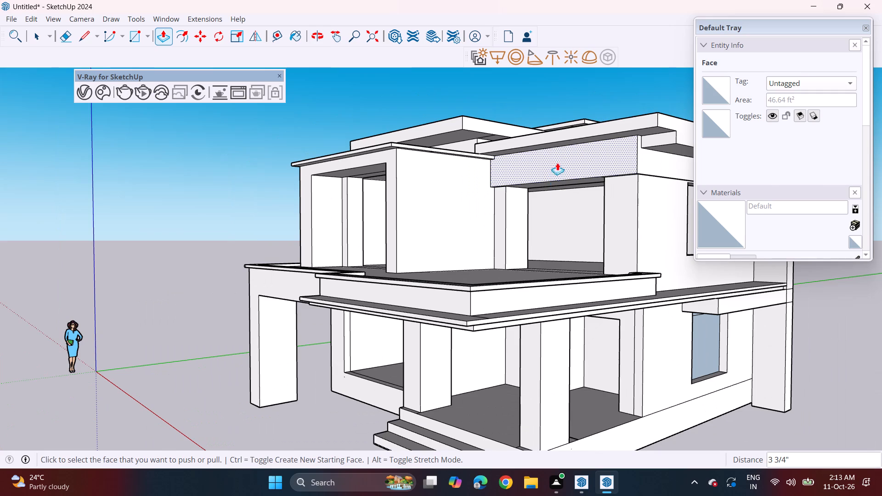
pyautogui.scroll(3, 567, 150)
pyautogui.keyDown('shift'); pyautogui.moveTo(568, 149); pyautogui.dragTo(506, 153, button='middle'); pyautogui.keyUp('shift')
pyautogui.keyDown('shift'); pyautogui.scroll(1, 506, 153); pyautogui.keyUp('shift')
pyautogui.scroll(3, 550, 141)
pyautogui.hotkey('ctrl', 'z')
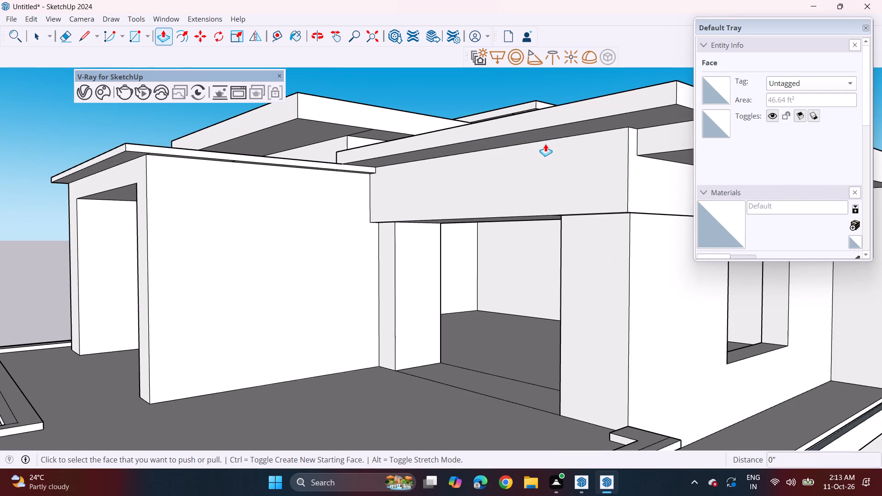
# Push the roof slab's underside along the side wall up 11 3/16", level with its front underside.
pyautogui.click(557, 133)
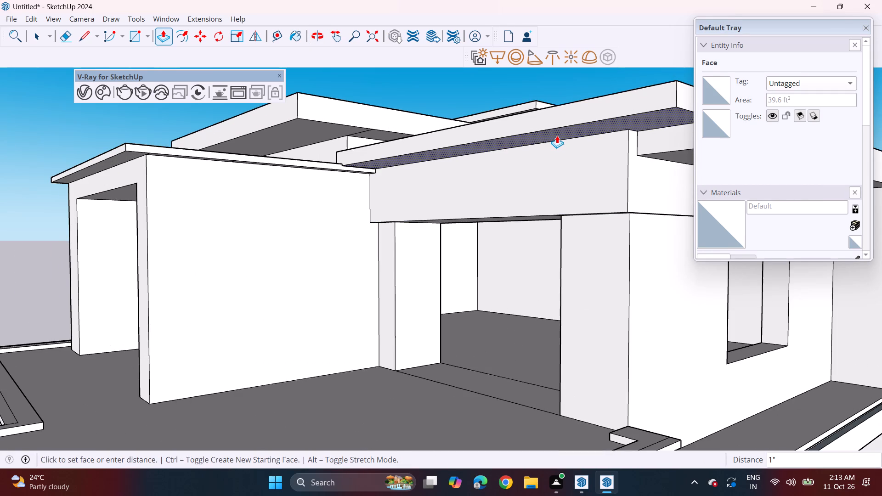
pyautogui.press('Escape')
pyautogui.scroll(-2, 547, 150)
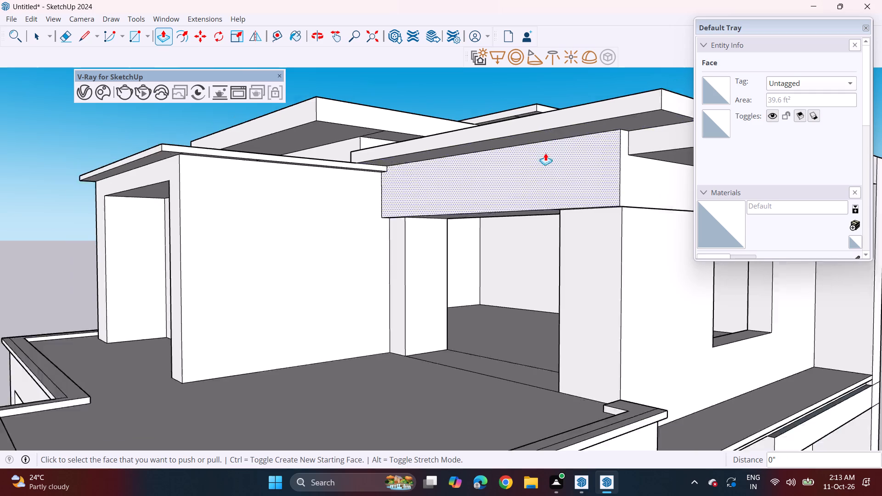
pyautogui.scroll(-2, 545, 153)
pyautogui.moveTo(583, 195); pyautogui.dragTo(488, 217, button='middle')
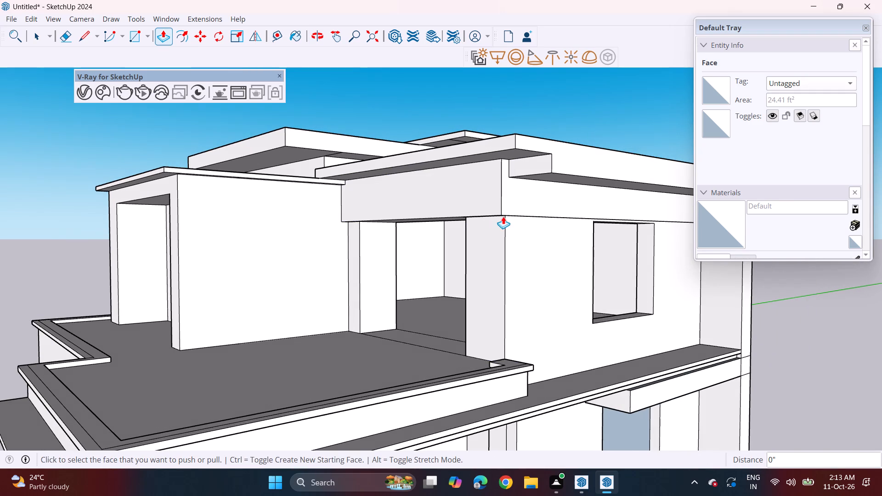
pyautogui.click(575, 180)
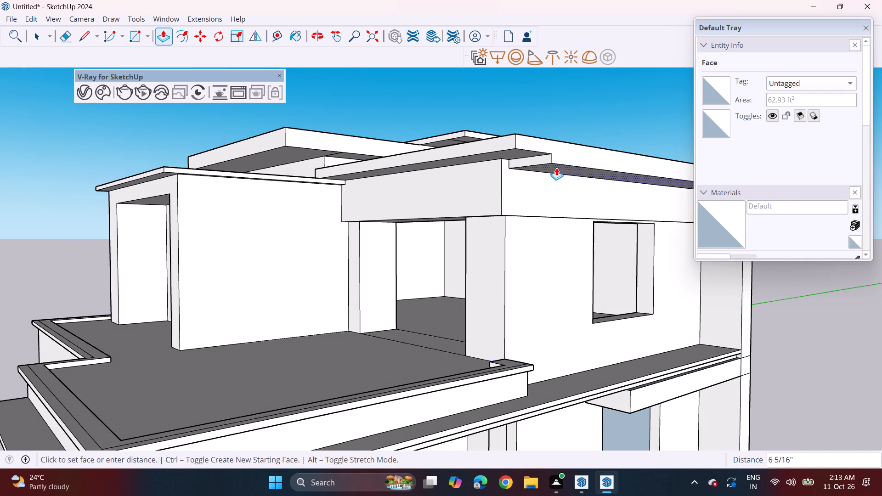
pyautogui.click(548, 156)
# Push the front underside of the upper left roof slab up 3 13/16" and repeat it on the adjoining side underside.
pyautogui.moveTo(478, 199); pyautogui.dragTo(498, 306, button='middle')
pyautogui.moveTo(417, 265); pyautogui.dragTo(478, 161, button='middle')
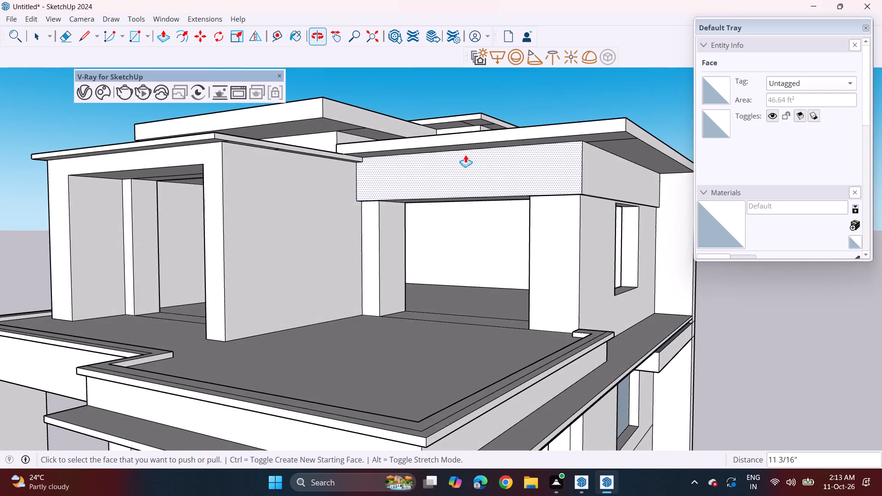
pyautogui.scroll(3, 320, 113)
pyautogui.click(312, 129)
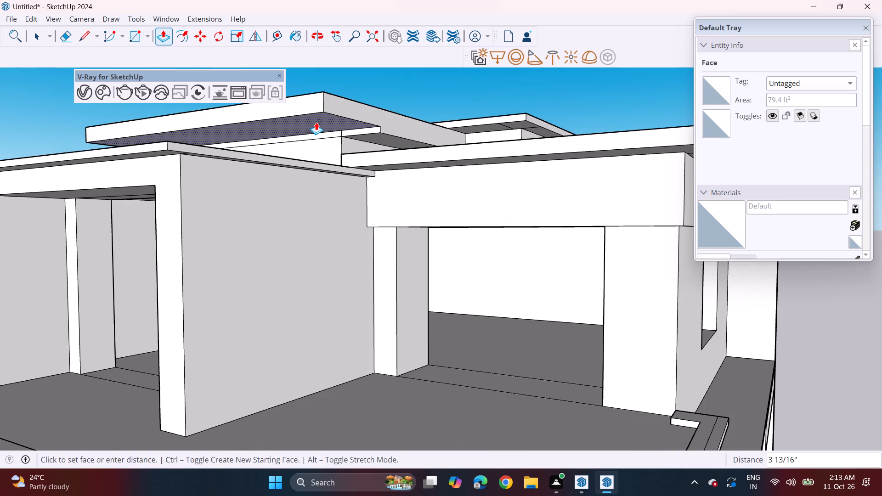
pyautogui.click(316, 122)
pyautogui.doubleClick(370, 137)
# Raise the top face of the right-hand roof slab by 6 1/8".
pyautogui.moveTo(399, 141); pyautogui.dragTo(387, 164, button='middle')
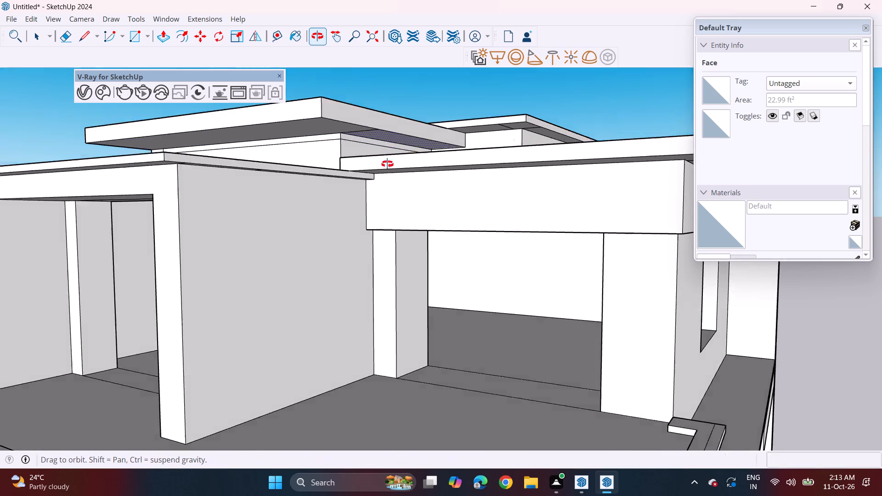
pyautogui.moveTo(387, 164); pyautogui.dragTo(335, 241, button='middle')
pyautogui.click(360, 230)
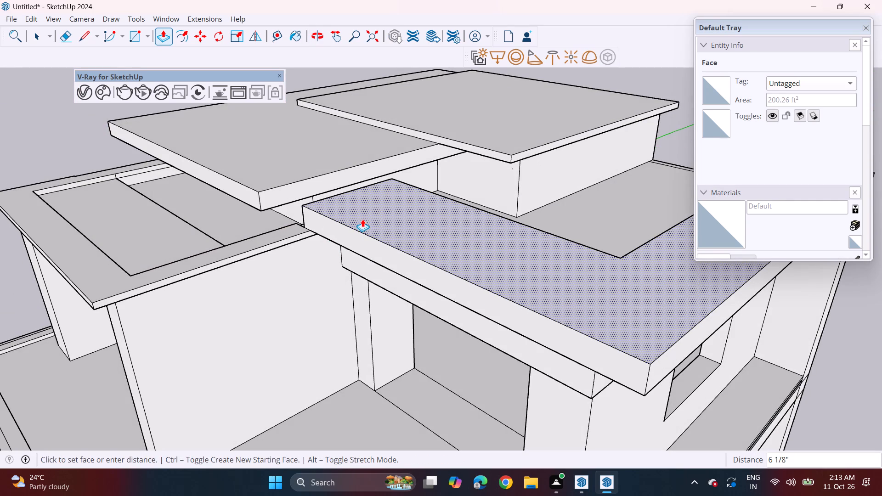
pyautogui.click(362, 219)
# Erase the leftover seam edges on the wall below the upper left roof slab and at its underside corner.
pyautogui.moveTo(351, 233); pyautogui.dragTo(407, 149, button='middle')
pyautogui.scroll(4, 328, 157)
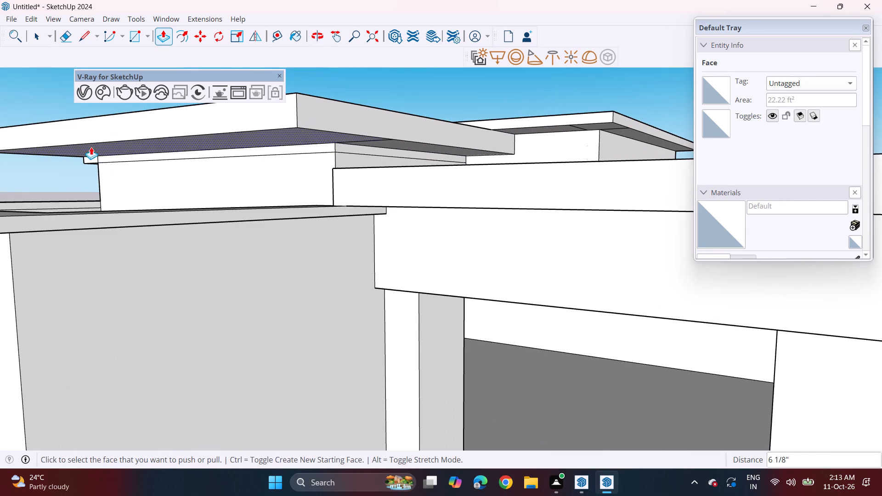
pyautogui.moveTo(70, 37); pyautogui.dragTo(75, 40)
pyautogui.click(262, 152)
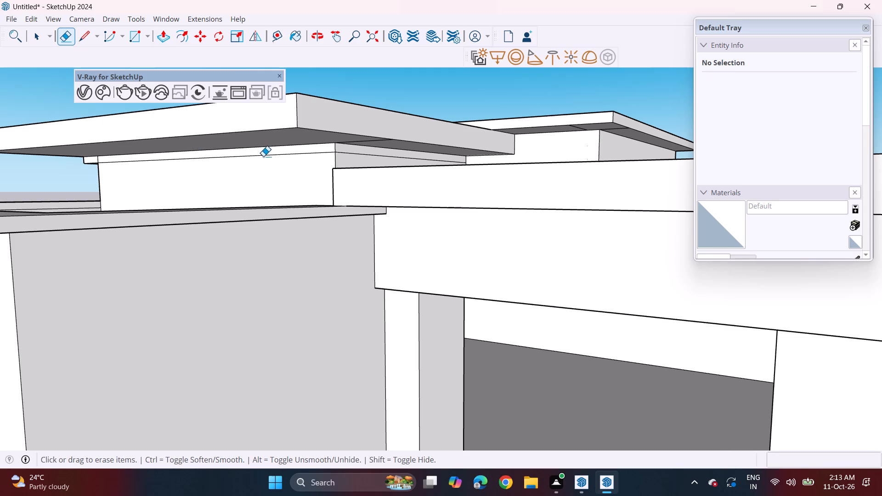
pyautogui.click(363, 153)
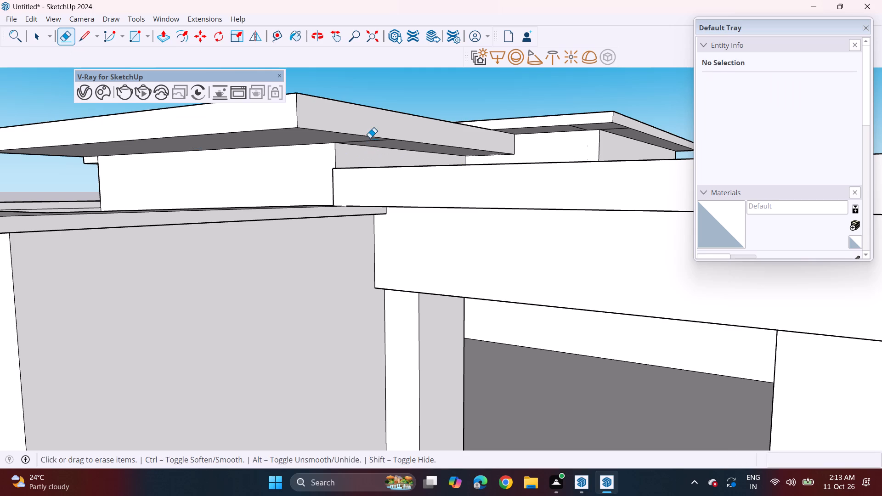
pyautogui.click(369, 141)
# Push the upper left roof slab's side underside up 3 13/16" and repeat it on the leftover corner block's underside.
pyautogui.moveTo(102, 199); pyautogui.dragTo(341, 220, button='middle')
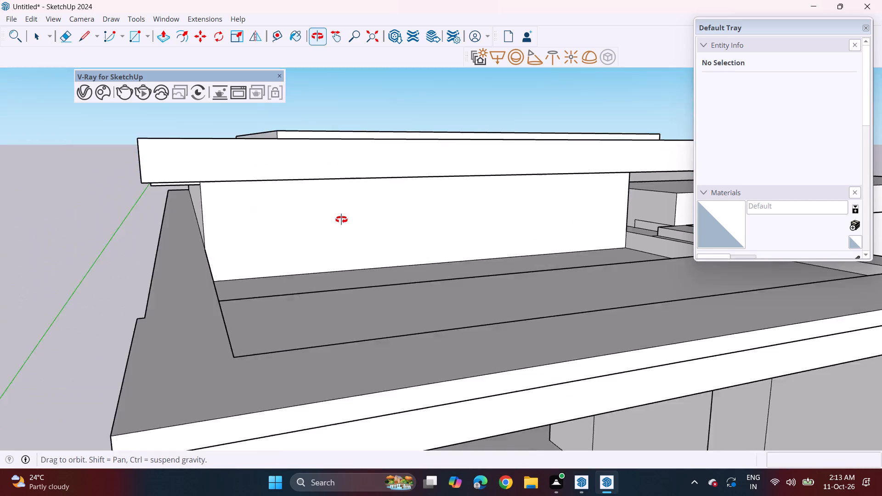
pyautogui.moveTo(341, 220); pyautogui.dragTo(365, 205, button='middle')
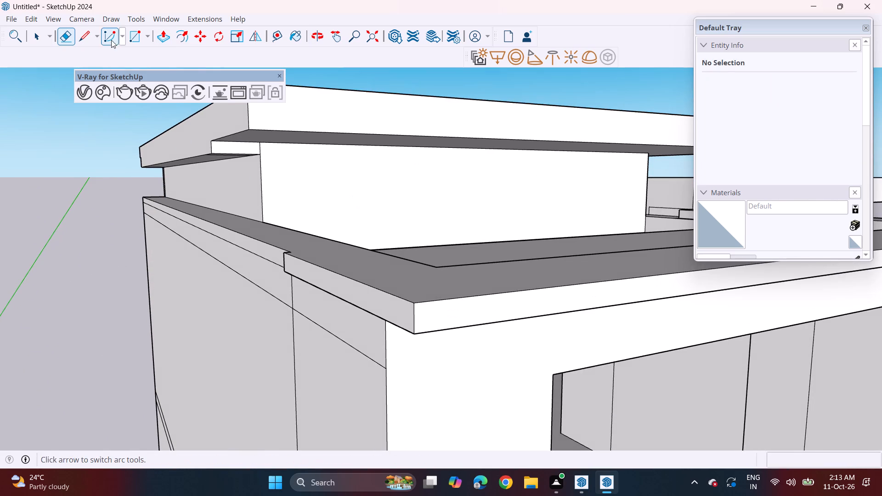
pyautogui.click(170, 39)
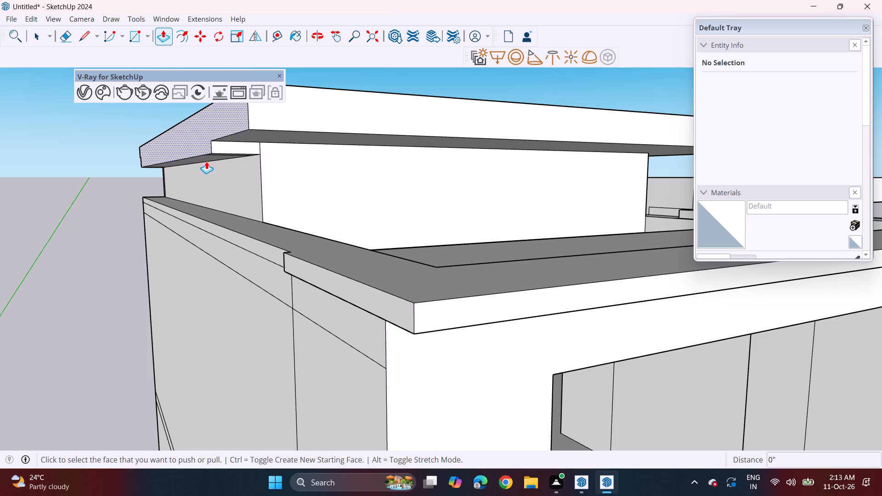
pyautogui.click(207, 157)
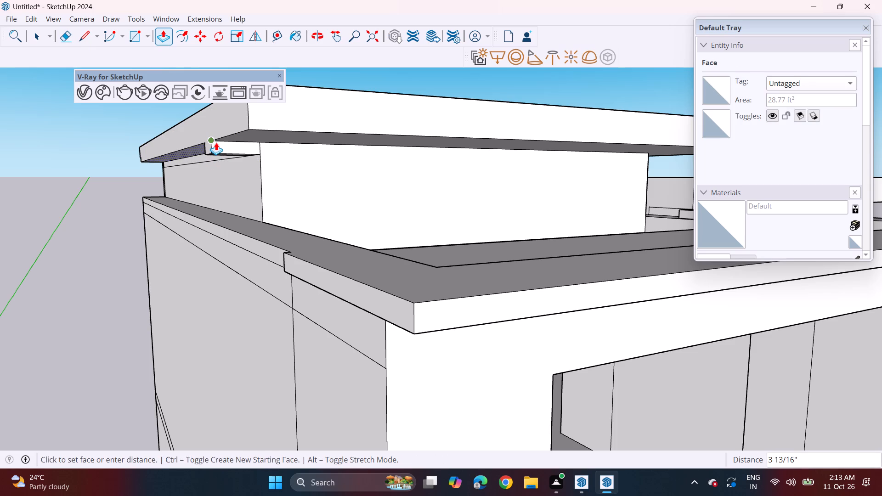
pyautogui.click(216, 141)
pyautogui.moveTo(214, 156); pyautogui.dragTo(215, 144, button='middle')
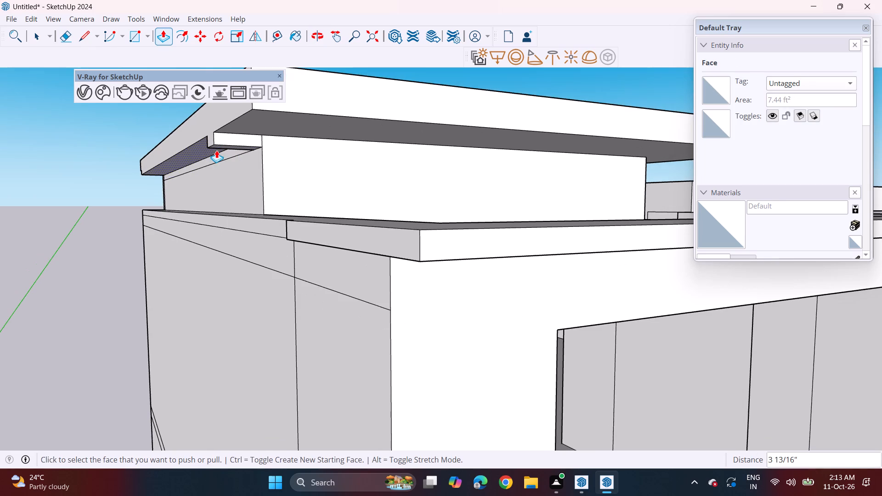
pyautogui.doubleClick(221, 149)
pyautogui.hotkey('ctrl', 'z')
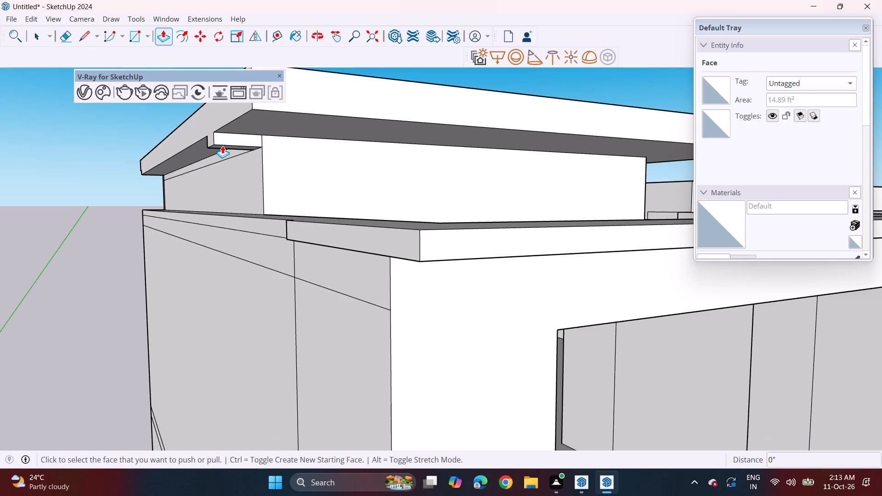
pyautogui.scroll(3, 222, 146)
pyautogui.doubleClick(216, 149)
pyautogui.moveTo(388, 161); pyautogui.dragTo(383, 162, button='middle')
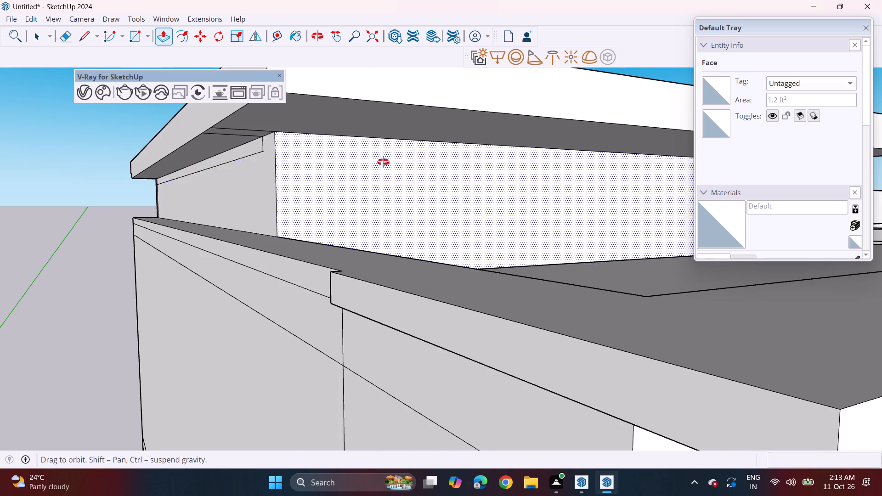
pyautogui.moveTo(383, 162); pyautogui.dragTo(383, 170, button='middle')
# Erase the leftover edges on the side wall's top corner and on the roof slab's underside above it.
pyautogui.click(71, 33)
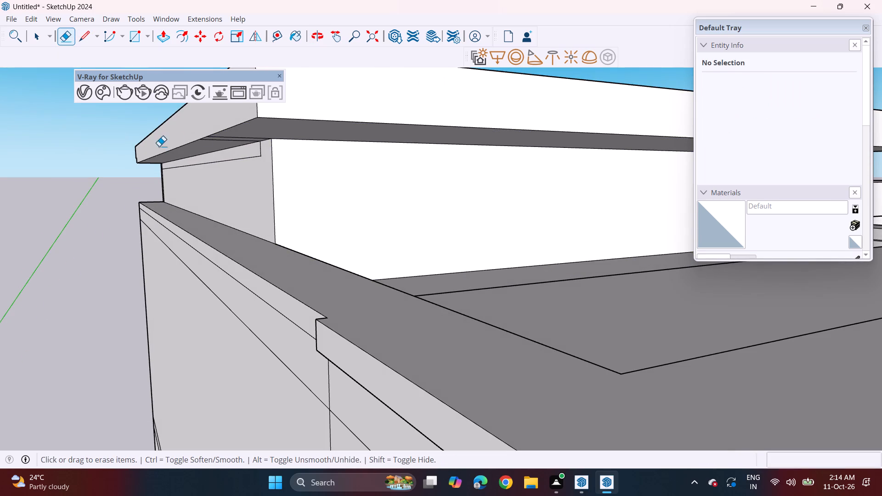
pyautogui.click(242, 155)
pyautogui.moveTo(242, 158); pyautogui.dragTo(251, 158)
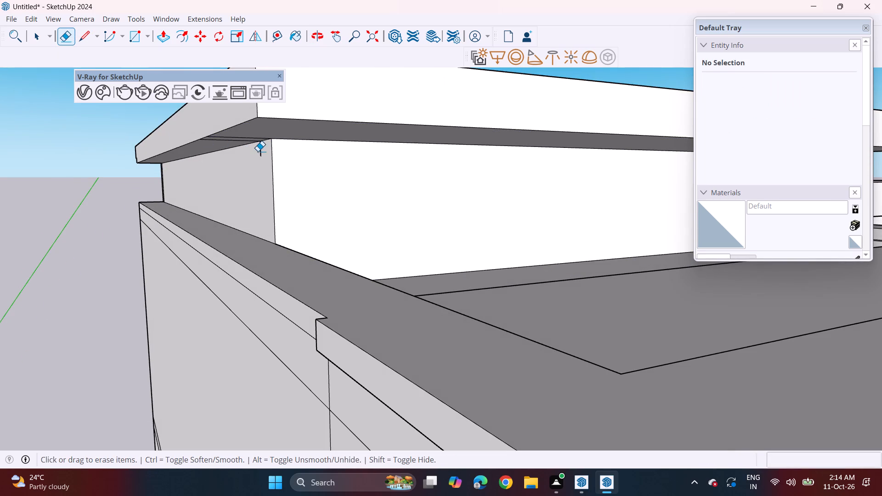
pyautogui.click(258, 151)
pyautogui.click(263, 153)
pyautogui.click(262, 151)
pyautogui.moveTo(241, 138); pyautogui.dragTo(233, 139)
pyautogui.click(229, 140)
# Examine the upper roof slabs and the whole house from the front for remaining flaws.
pyautogui.moveTo(253, 157); pyautogui.dragTo(136, 165, button='middle')
pyautogui.scroll(-3, 134, 160)
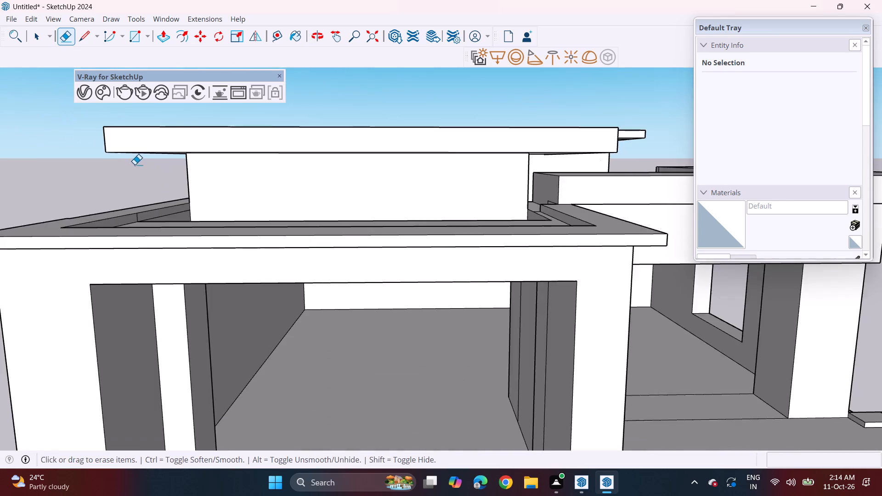
pyautogui.scroll(-6, 135, 164)
pyautogui.moveTo(217, 187); pyautogui.dragTo(166, 242, button='middle')
pyautogui.moveTo(303, 278); pyautogui.dragTo(268, 186, button='middle')
pyautogui.scroll(-3, 264, 185)
pyautogui.moveTo(347, 274); pyautogui.dragTo(334, 231, button='middle')
pyautogui.keyDown('shift'); pyautogui.moveTo(360, 285); pyautogui.dragTo(364, 282, button='middle'); pyautogui.keyUp('shift')
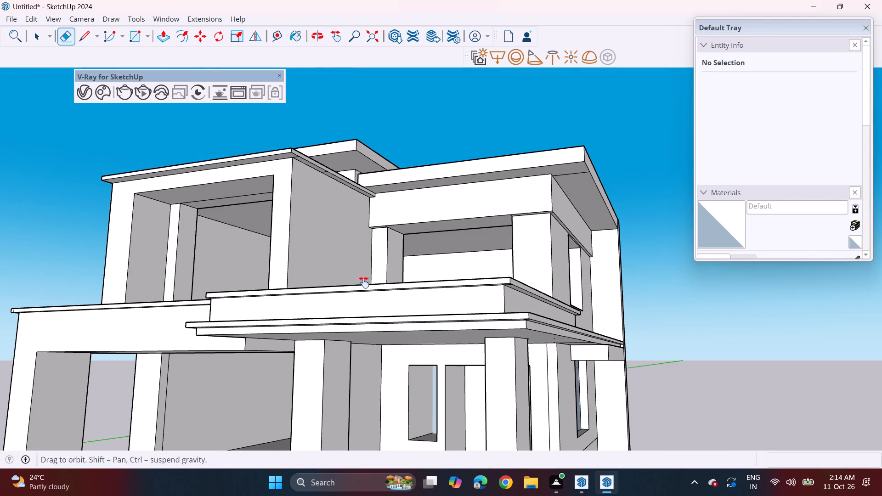
pyautogui.keyDown('shift'); pyautogui.moveTo(364, 282); pyautogui.dragTo(367, 220, button='middle'); pyautogui.keyUp('shift')
pyautogui.scroll(-6, 363, 215)
pyautogui.moveTo(361, 237); pyautogui.dragTo(363, 277, button='middle')
pyautogui.keyDown('shift'); pyautogui.moveTo(363, 271); pyautogui.dragTo(417, 303, button='middle'); pyautogui.keyUp('shift')
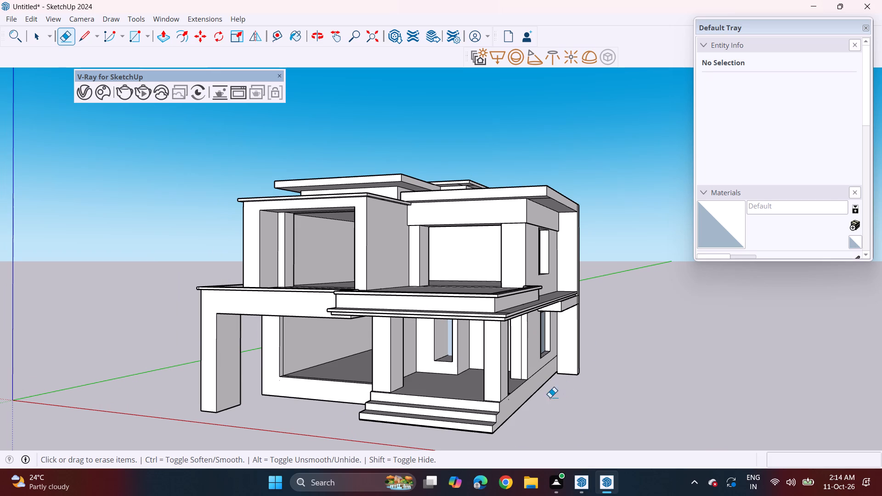
# Push the bottom face of the projecting rear corner wall up 4 3/16", level with the house base's underside.
pyautogui.moveTo(500, 405); pyautogui.dragTo(494, 374, button='middle')
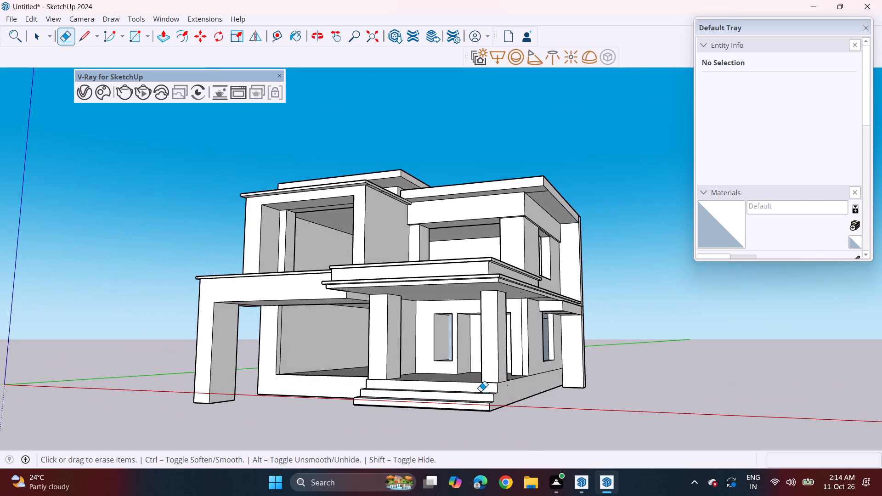
pyautogui.moveTo(572, 400); pyautogui.dragTo(571, 375, button='middle')
pyautogui.moveTo(580, 419); pyautogui.dragTo(571, 383, button='middle')
pyautogui.scroll(10, 588, 415)
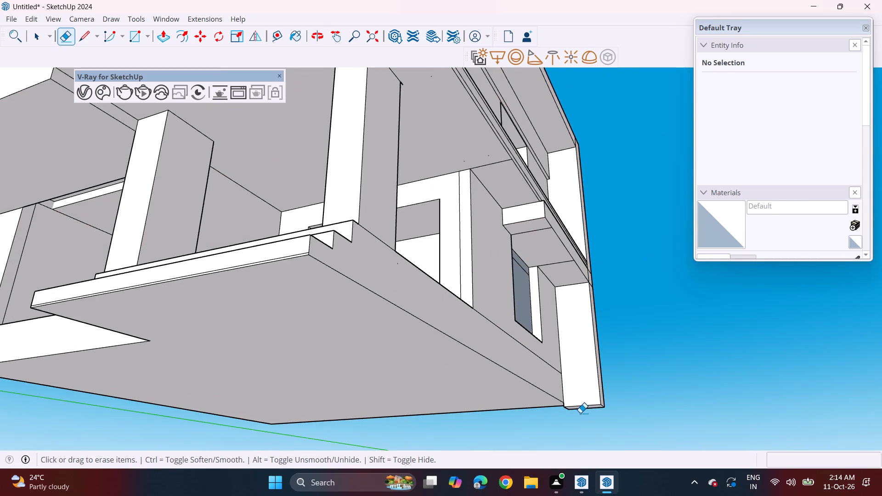
pyautogui.scroll(2, 580, 413)
pyautogui.moveTo(574, 424); pyautogui.dragTo(571, 404, button='middle')
pyautogui.click(154, 40)
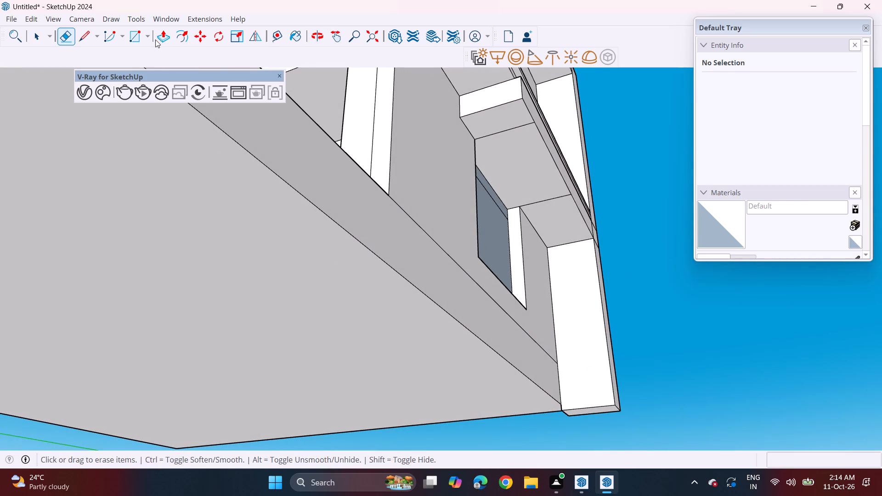
pyautogui.click(160, 38)
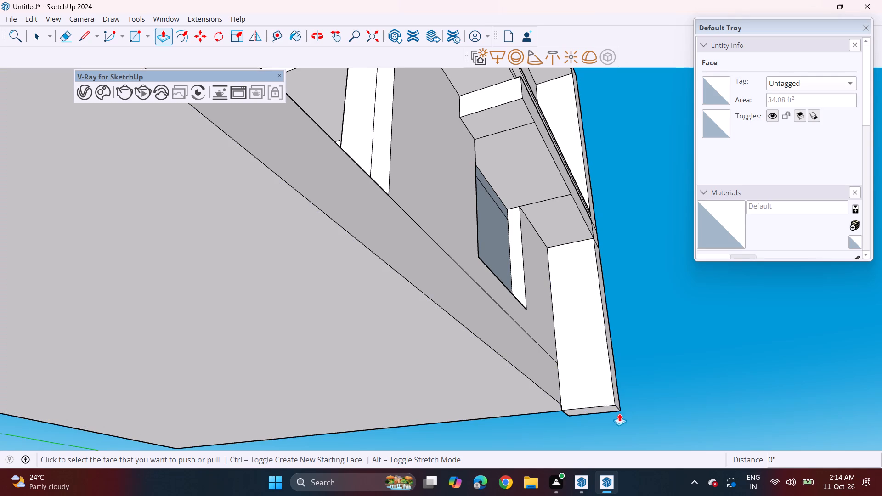
pyautogui.click(597, 412)
pyautogui.click(552, 404)
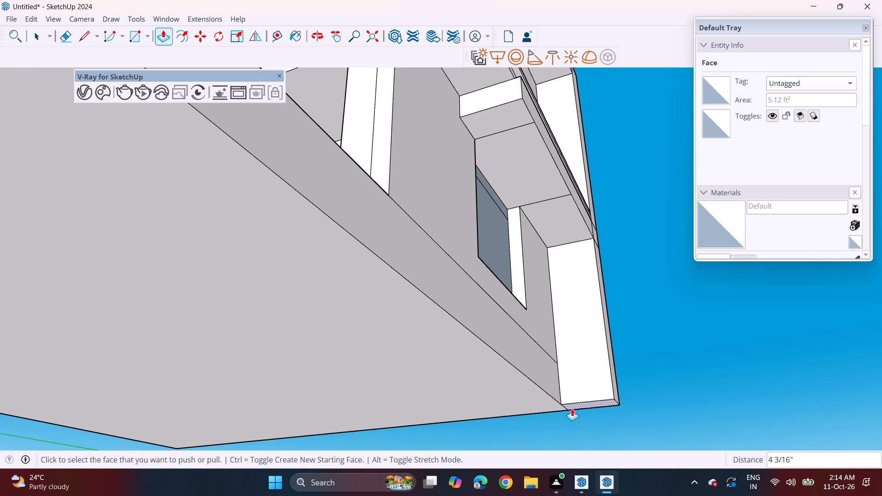
# Examine the house's front and porch side from below and at eye level.
pyautogui.scroll(-9, 573, 402)
pyautogui.keyDown('shift'); pyautogui.moveTo(560, 354); pyautogui.dragTo(600, 308, button='middle'); pyautogui.keyUp('shift')
pyautogui.moveTo(595, 309); pyautogui.dragTo(594, 356, button='middle')
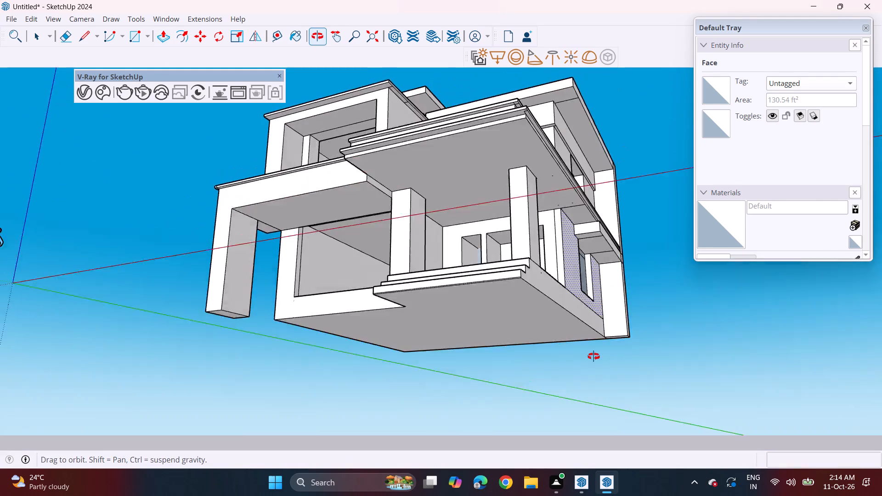
pyautogui.moveTo(594, 356); pyautogui.dragTo(594, 410, button='middle')
pyautogui.keyDown('shift'); pyautogui.moveTo(556, 276); pyautogui.dragTo(541, 323, button='middle'); pyautogui.keyUp('shift')
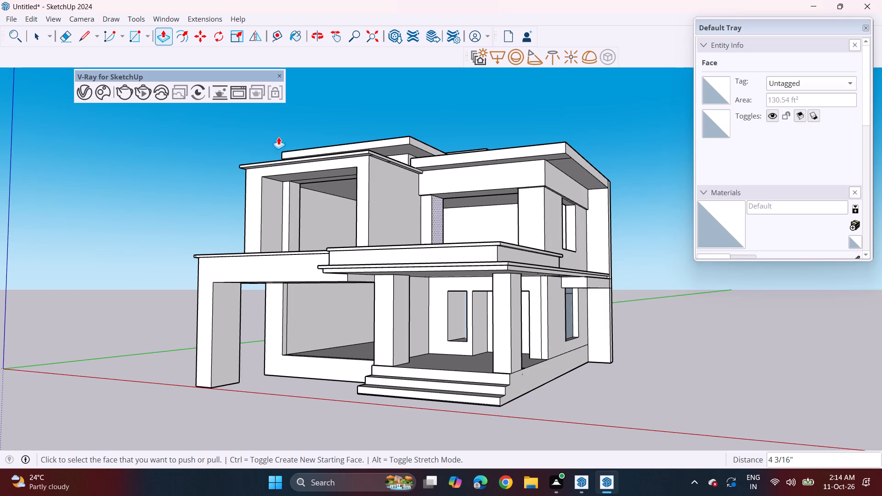
pyautogui.moveTo(62, 40); pyautogui.dragTo(67, 42)
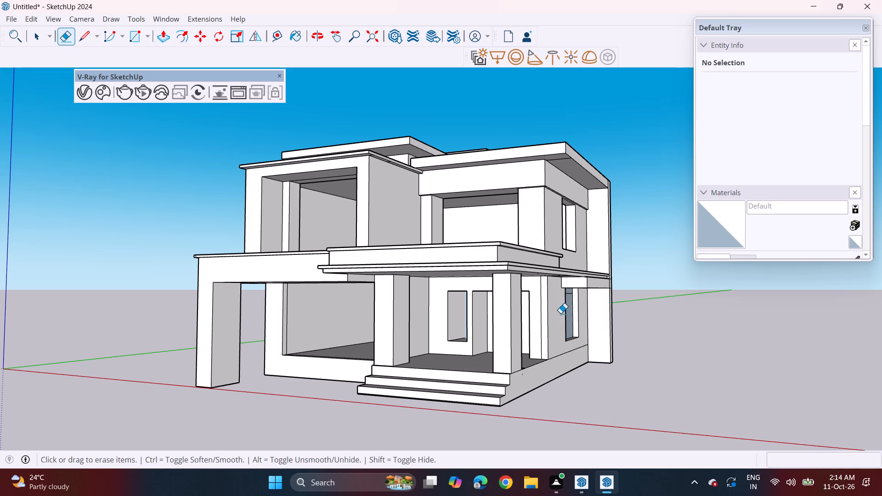
pyautogui.click(540, 320)
pyautogui.scroll(-3, 339, 404)
pyautogui.moveTo(390, 378); pyautogui.dragTo(397, 342, button='middle')
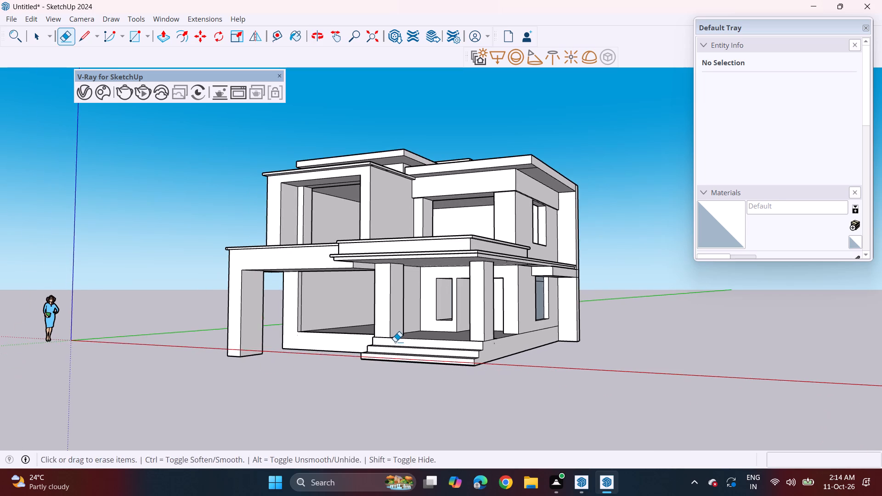
pyautogui.middleClick(395, 342)
pyautogui.press('space')
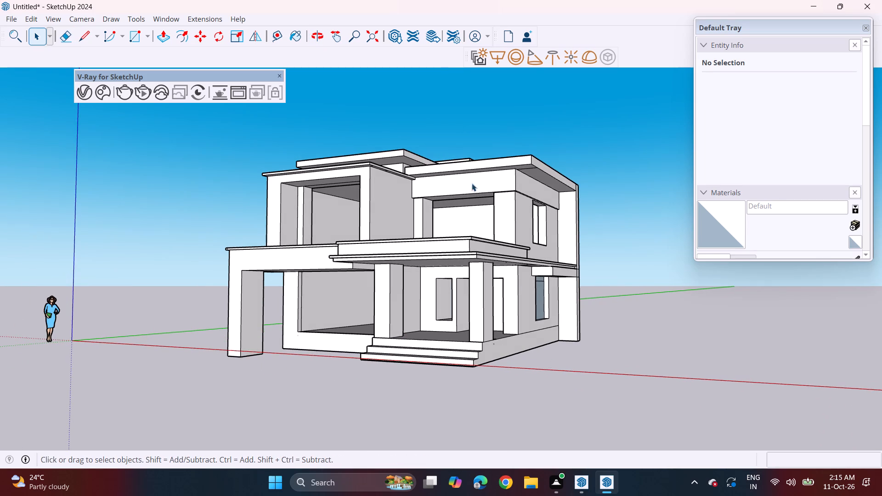
# Erase the seam edge across the right-hand roof slab's underside near its front corner.
pyautogui.scroll(7, 554, 140)
pyautogui.moveTo(525, 189); pyautogui.dragTo(524, 171, button='middle')
pyautogui.scroll(5, 520, 163)
pyautogui.click(71, 38)
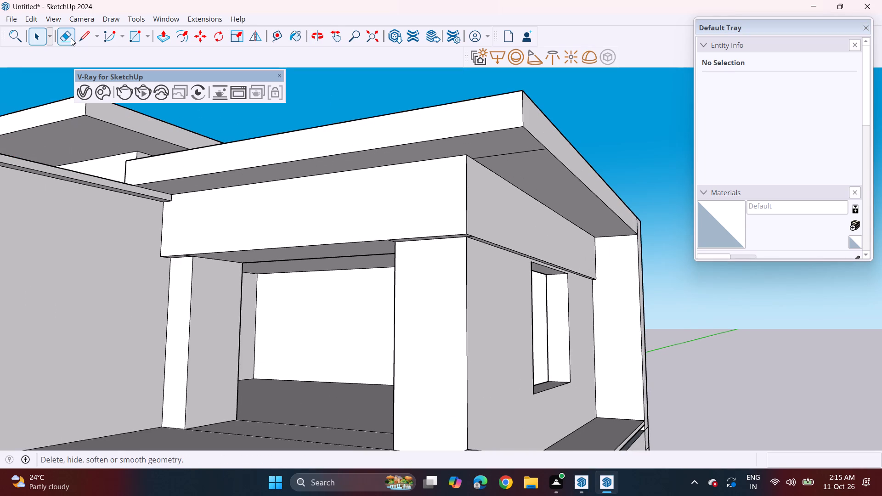
pyautogui.moveTo(510, 149); pyautogui.dragTo(515, 159)
# Erase the seam edges on the rear corner wall's outer end, at the roof slab and at the first-floor slab level.
pyautogui.moveTo(611, 274); pyautogui.dragTo(508, 290, button='middle')
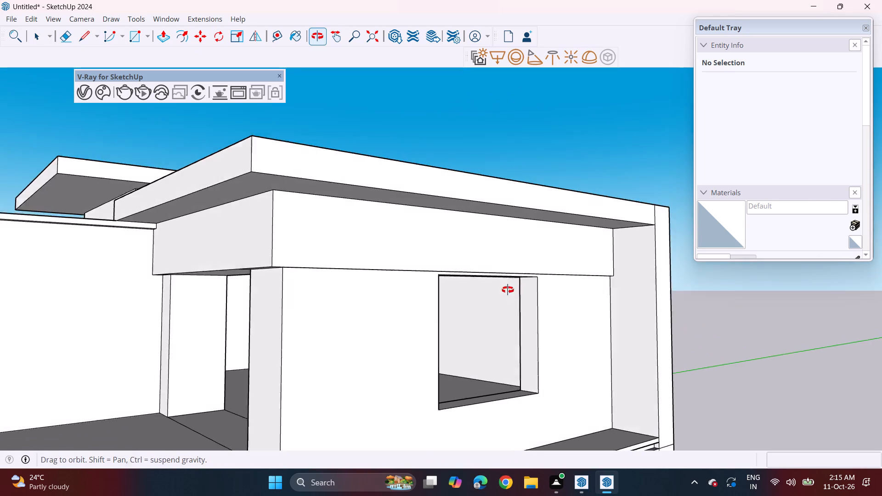
pyautogui.moveTo(508, 290); pyautogui.dragTo(494, 293, button='middle')
pyautogui.click(654, 214)
pyautogui.scroll(-7, 621, 247)
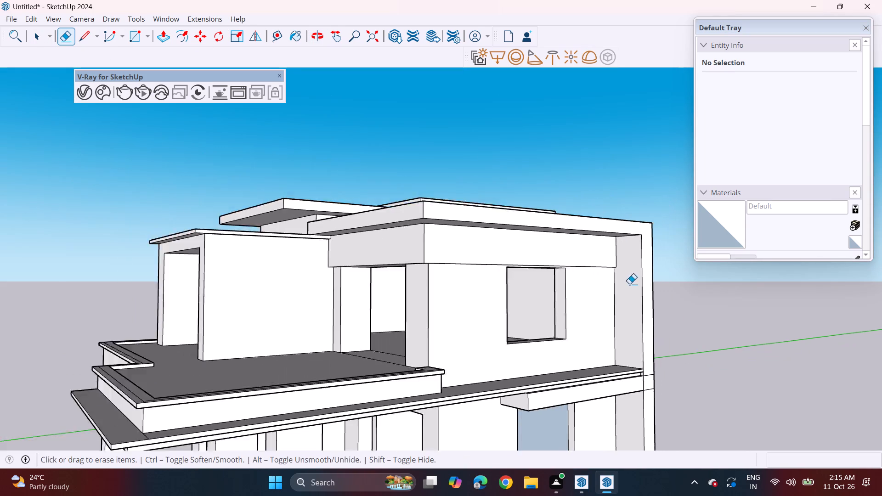
pyautogui.keyDown('shift'); pyautogui.moveTo(656, 389); pyautogui.dragTo(618, 273, button='middle'); pyautogui.keyUp('shift')
pyautogui.scroll(7, 590, 266)
pyautogui.moveTo(610, 228); pyautogui.dragTo(613, 254)
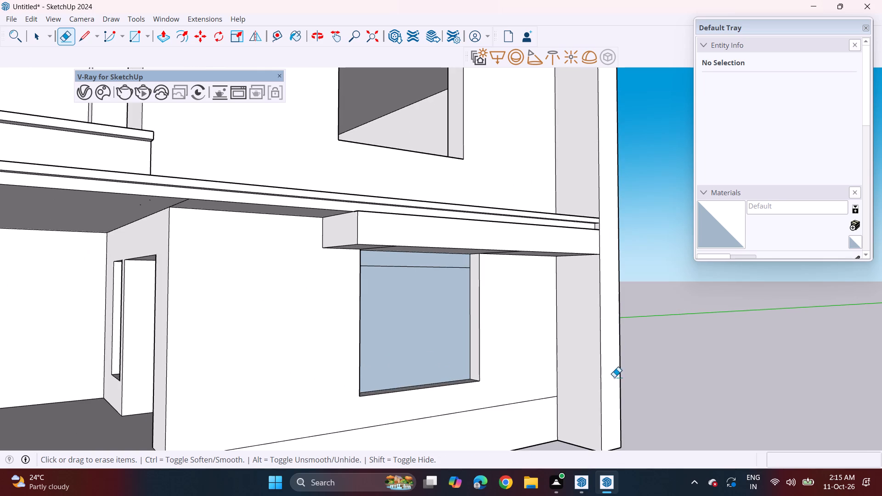
# Examine the floor slab's junction with the rear corner wall and the house's side and front.
pyautogui.scroll(4, 595, 251)
pyautogui.scroll(6, 594, 214)
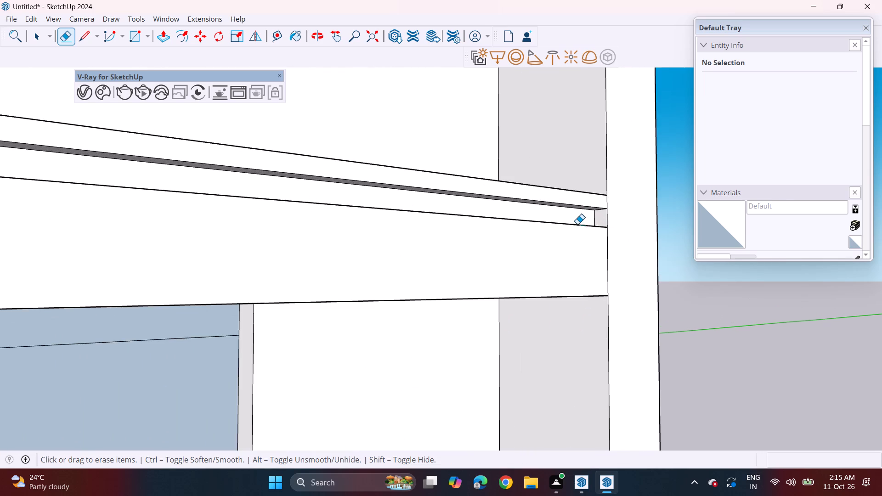
pyautogui.moveTo(577, 224); pyautogui.dragTo(594, 239, button='middle')
pyautogui.scroll(-16, 597, 237)
pyautogui.scroll(-3, 468, 286)
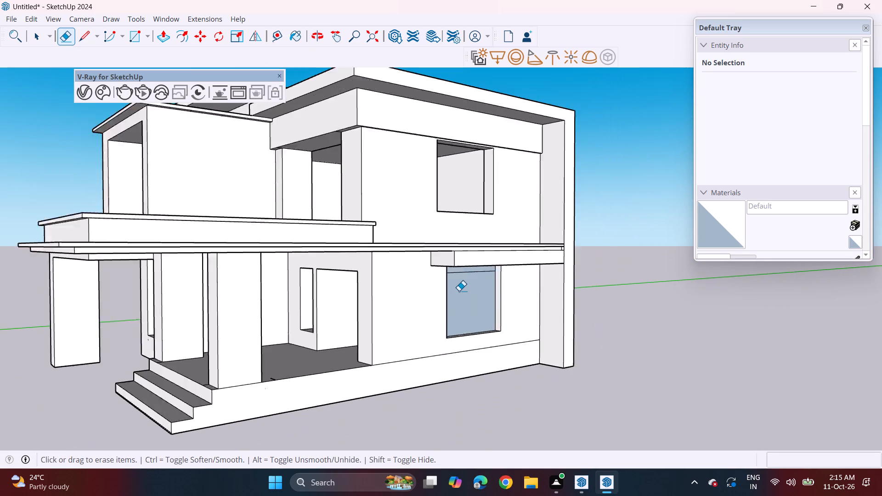
pyautogui.scroll(-4, 459, 291)
pyautogui.moveTo(455, 299); pyautogui.dragTo(582, 291, button='middle')
pyautogui.moveTo(537, 304); pyautogui.dragTo(556, 298, button='middle')
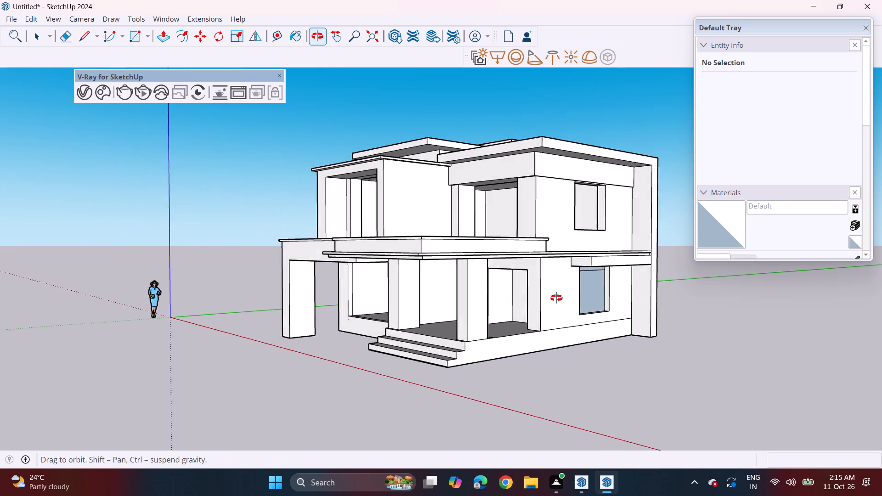
pyautogui.moveTo(556, 298); pyautogui.dragTo(663, 298, button='middle')
pyautogui.keyDown('shift'); pyautogui.moveTo(590, 303); pyautogui.dragTo(594, 343, button='middle'); pyautogui.keyUp('shift')
pyautogui.moveTo(576, 343); pyautogui.dragTo(585, 323, button='middle')
pyautogui.keyDown('shift'); pyautogui.moveTo(581, 329); pyautogui.dragTo(571, 331, button='middle'); pyautogui.keyUp('shift')
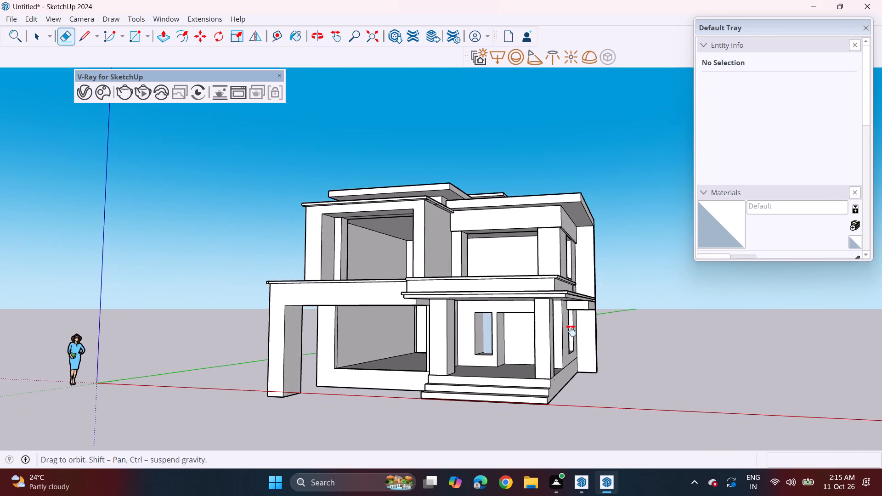
pyautogui.keyDown('shift'); pyautogui.moveTo(571, 331); pyautogui.dragTo(526, 340, button='middle'); pyautogui.keyUp('shift')
pyautogui.moveTo(322, 386); pyautogui.dragTo(367, 361, button='middle')
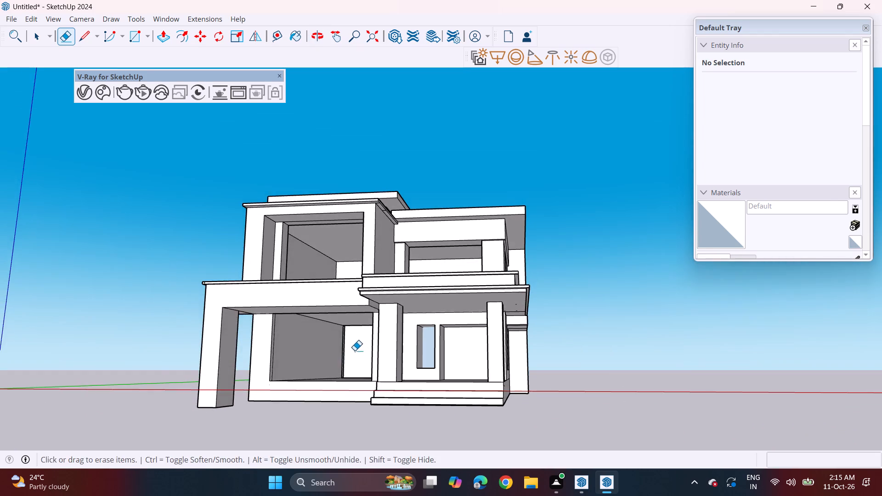
# Push/Pull the ground-floor front room's rear wall face about 11 7/16" to close the vertical gap at its side.
pyautogui.scroll(10, 355, 350)
pyautogui.moveTo(355, 350); pyautogui.dragTo(345, 353, button='middle')
pyautogui.scroll(4, 348, 357)
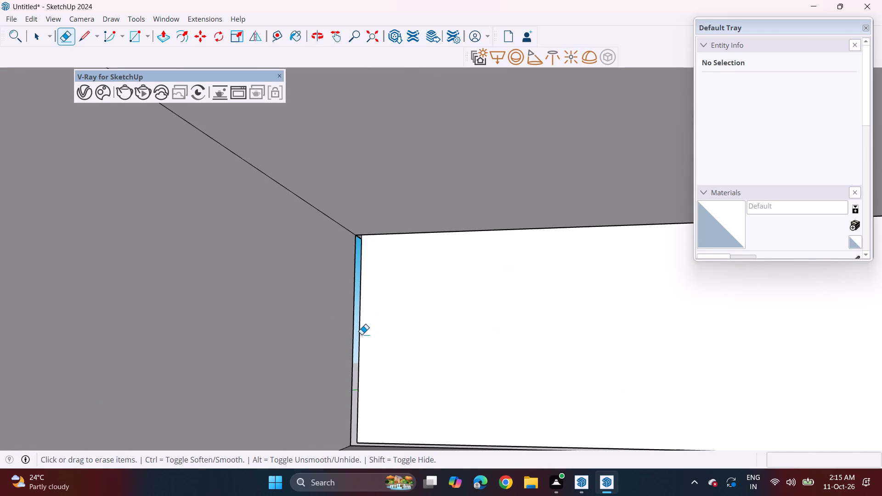
pyautogui.click(161, 38)
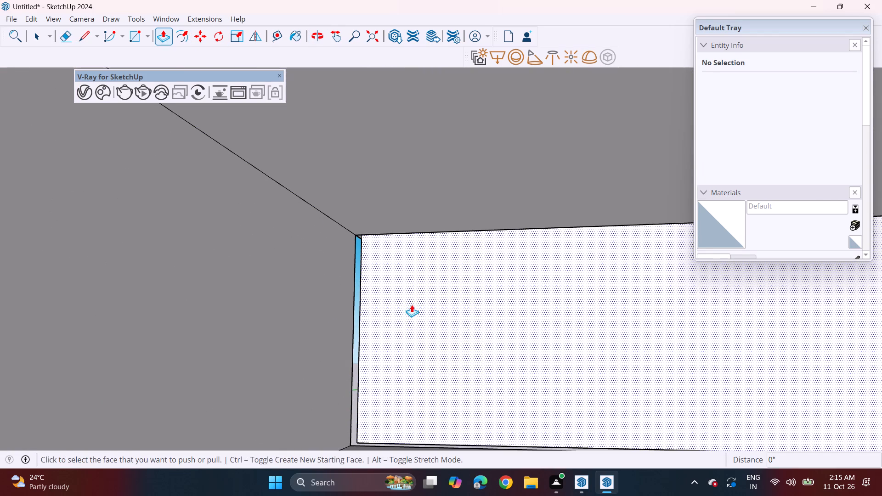
pyautogui.click(412, 320)
pyautogui.click(400, 324)
pyautogui.scroll(-6, 402, 318)
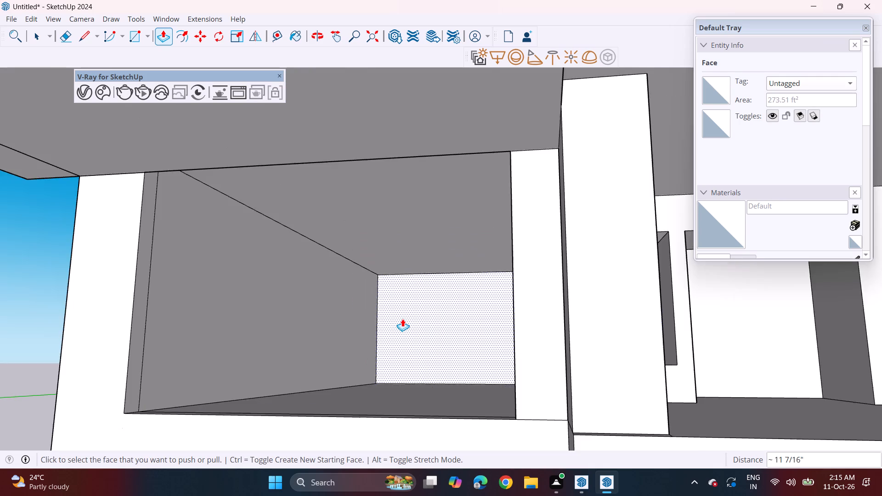
# Push the ground-floor rear wall's outer face about 11 7/16" to open up the back of the room.
pyautogui.scroll(-4, 402, 319)
pyautogui.moveTo(419, 318); pyautogui.dragTo(416, 338, button='middle')
pyautogui.moveTo(398, 330); pyautogui.dragTo(352, 330, button='middle')
pyautogui.moveTo(361, 330); pyautogui.dragTo(392, 335, button='middle')
pyautogui.scroll(-4, 408, 319)
pyautogui.moveTo(622, 292); pyautogui.dragTo(198, 323, button='middle')
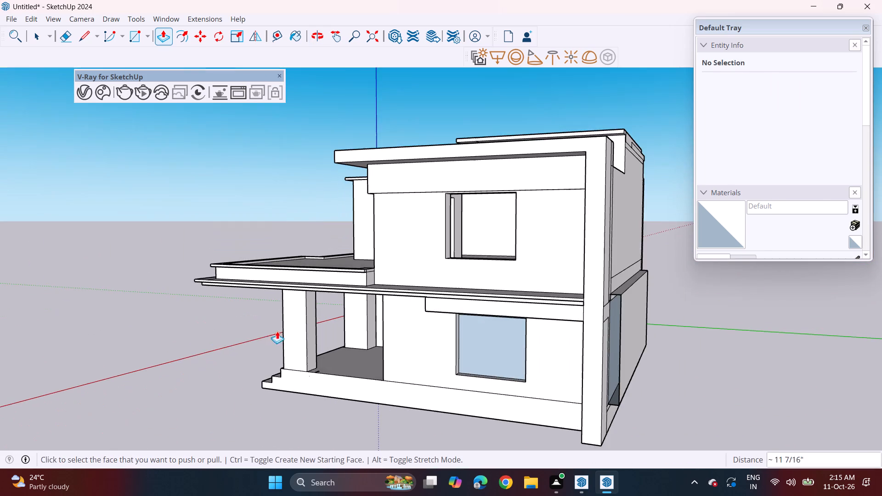
pyautogui.moveTo(538, 331); pyautogui.dragTo(457, 335, button='middle')
pyautogui.click(558, 359)
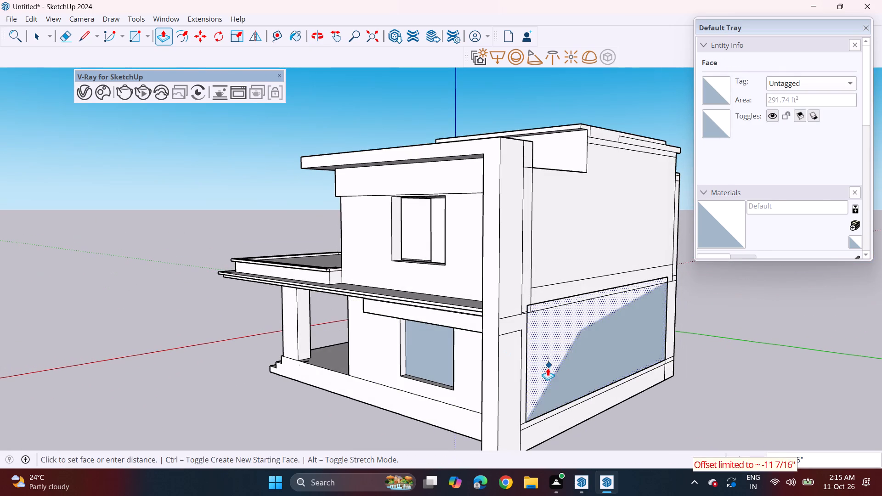
pyautogui.click(543, 376)
# Draw a rectangle of about 28' 7 5/8" by 9' 4 1/2" across the ground-floor rear opening.
pyautogui.moveTo(576, 363); pyautogui.dragTo(367, 324, button='middle')
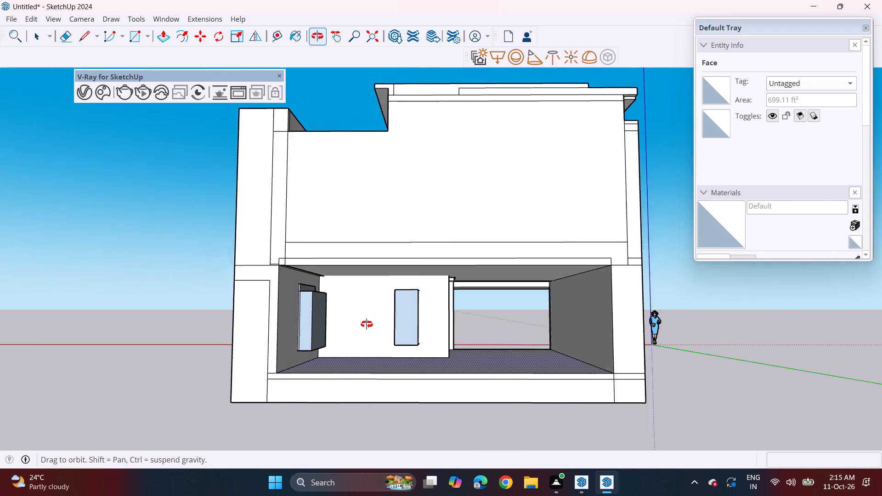
pyautogui.moveTo(367, 324); pyautogui.dragTo(392, 326, button='middle')
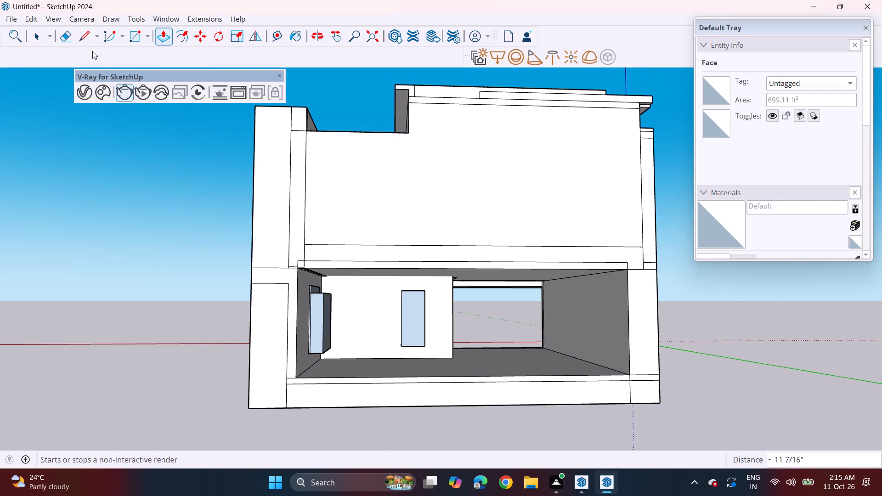
pyautogui.moveTo(135, 37); pyautogui.dragTo(139, 40)
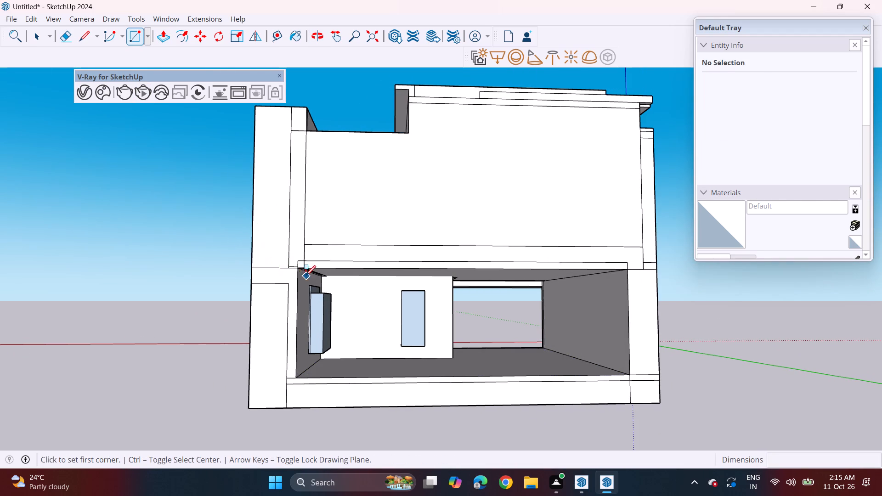
pyautogui.click(301, 271)
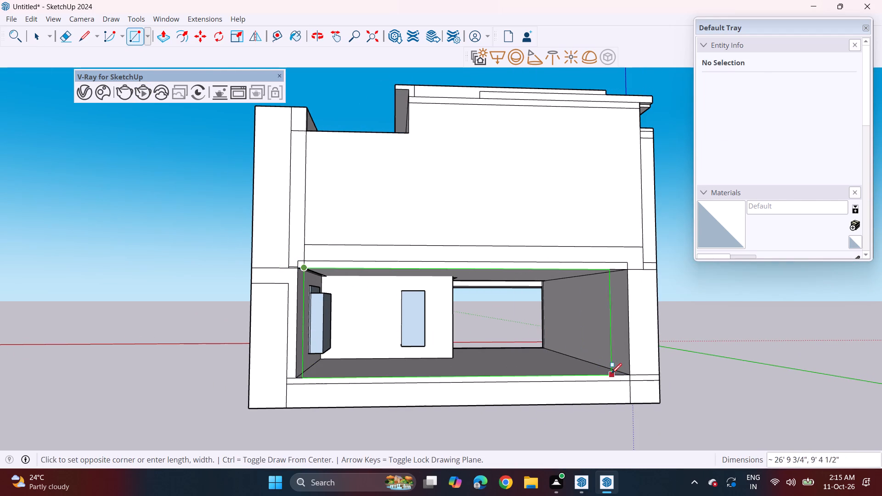
pyautogui.click(632, 374)
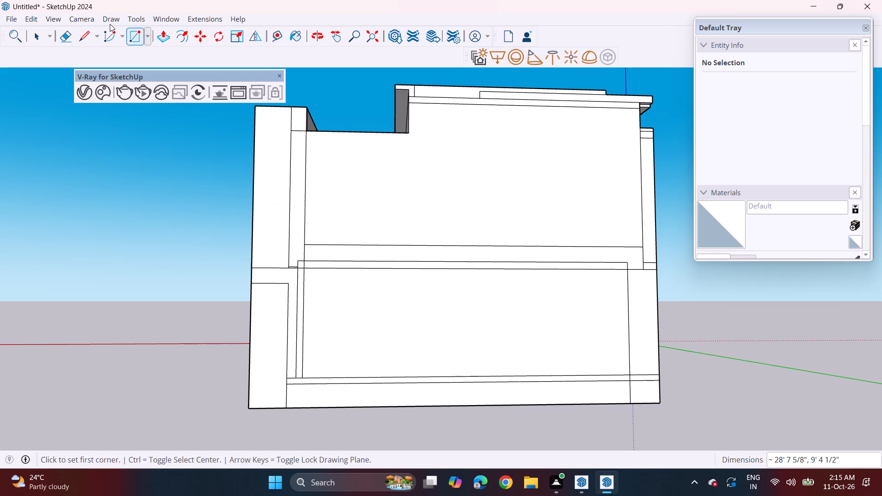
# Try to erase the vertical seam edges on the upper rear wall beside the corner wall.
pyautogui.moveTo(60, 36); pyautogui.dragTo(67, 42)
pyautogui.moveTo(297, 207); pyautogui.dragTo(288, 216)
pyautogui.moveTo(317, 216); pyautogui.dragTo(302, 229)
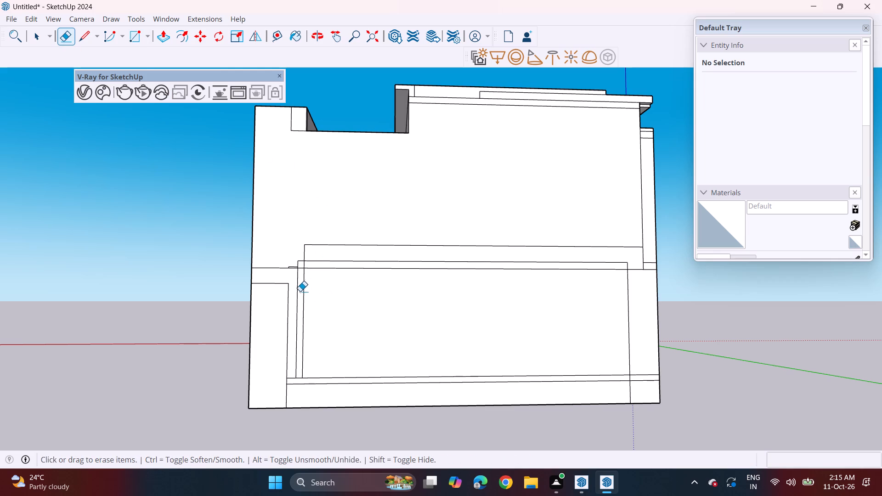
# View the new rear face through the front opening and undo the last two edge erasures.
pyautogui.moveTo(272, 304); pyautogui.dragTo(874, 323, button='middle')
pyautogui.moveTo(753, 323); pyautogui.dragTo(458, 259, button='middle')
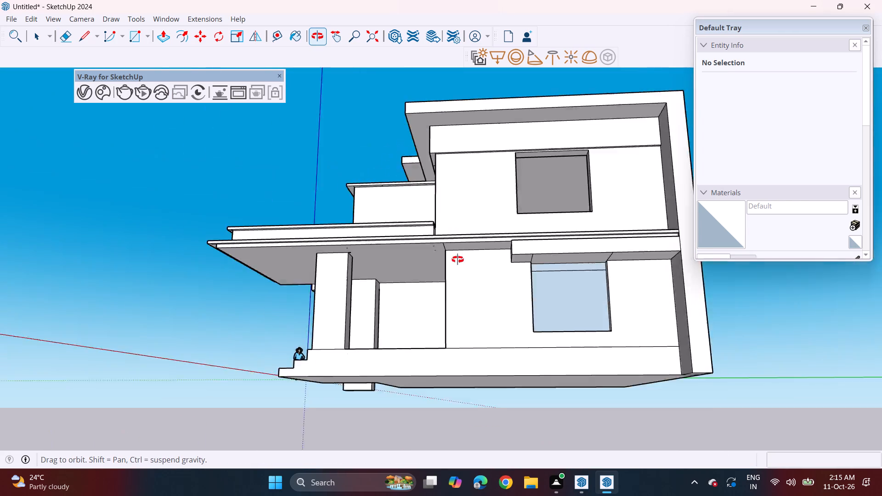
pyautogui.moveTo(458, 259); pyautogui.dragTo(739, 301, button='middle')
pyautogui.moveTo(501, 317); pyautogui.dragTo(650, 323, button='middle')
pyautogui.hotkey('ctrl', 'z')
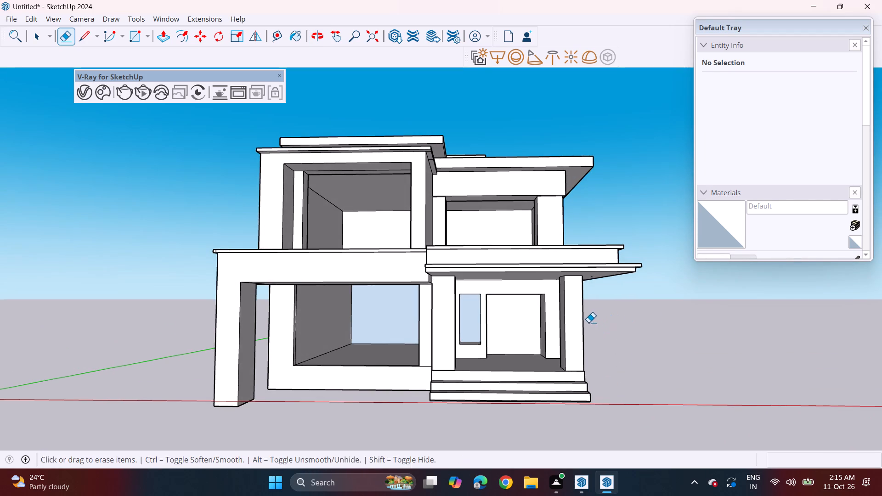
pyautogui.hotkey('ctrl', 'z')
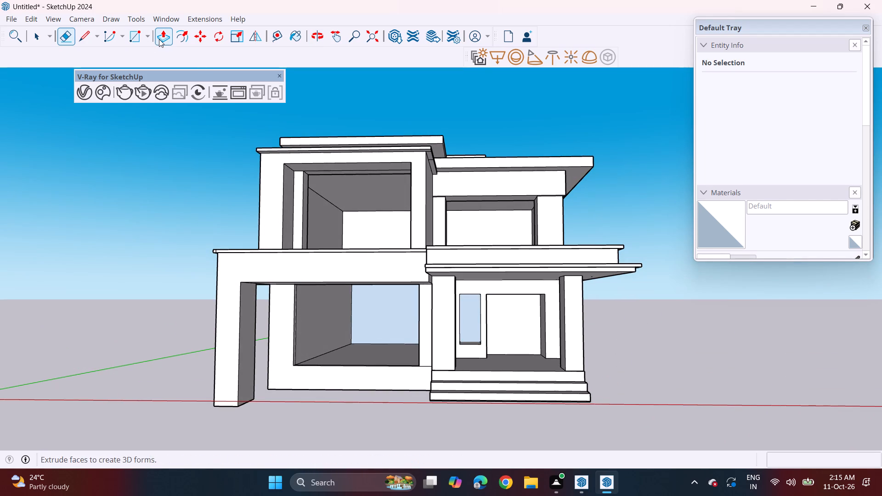
# Extrude the new ground-floor rear wall face 7 3/8", working from inside the front room.
pyautogui.click(159, 39)
pyautogui.click(360, 316)
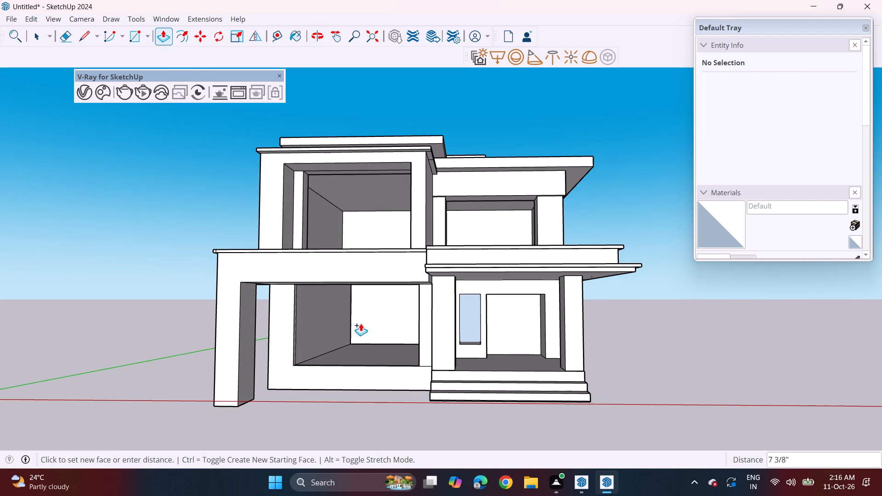
pyautogui.click(361, 323)
# Examine the house's front and porch side from eye level and slightly above.
pyautogui.moveTo(382, 339); pyautogui.dragTo(342, 347, button='middle')
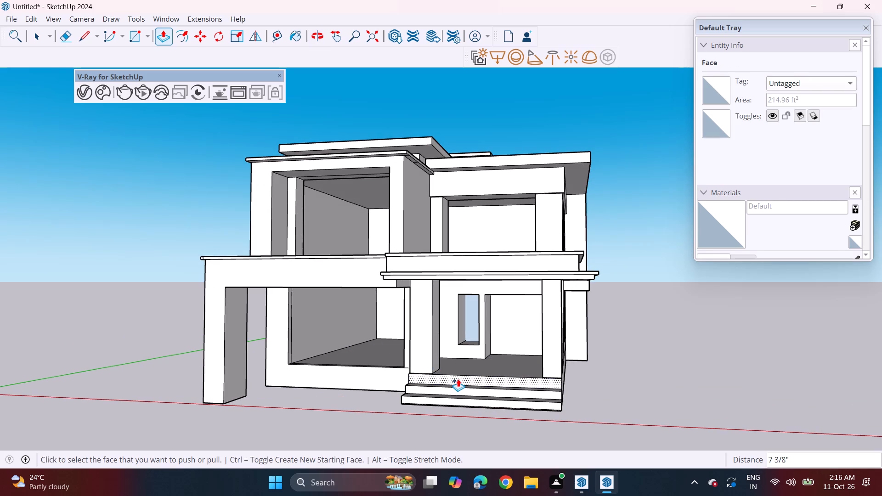
pyautogui.scroll(-2, 552, 360)
pyautogui.moveTo(613, 338); pyautogui.dragTo(599, 342, button='middle')
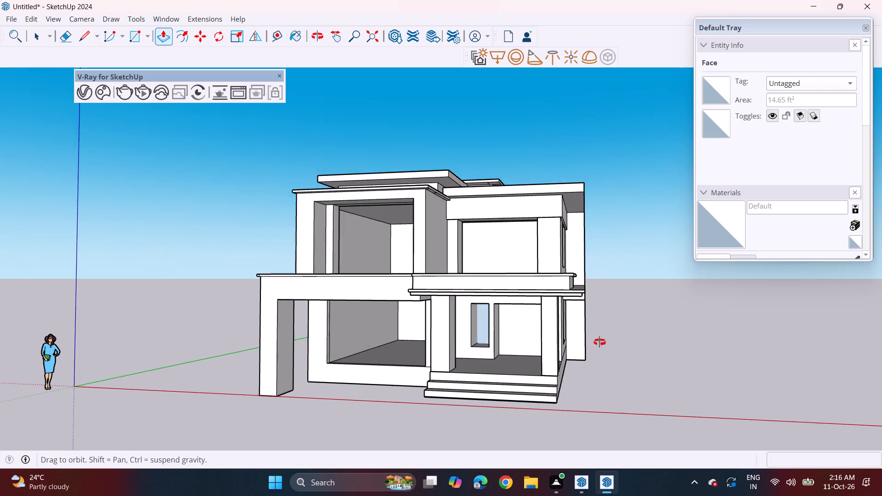
pyautogui.moveTo(599, 342); pyautogui.dragTo(539, 331, button='middle')
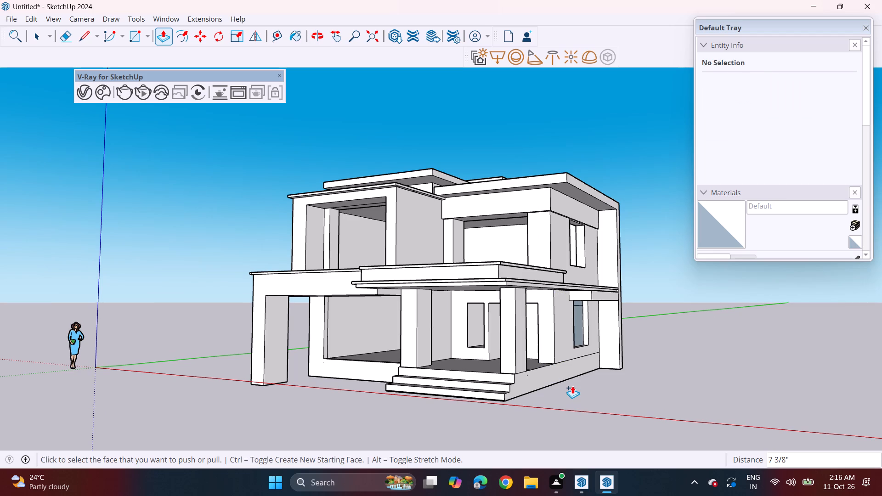
pyautogui.moveTo(517, 351); pyautogui.dragTo(520, 369, button='middle')
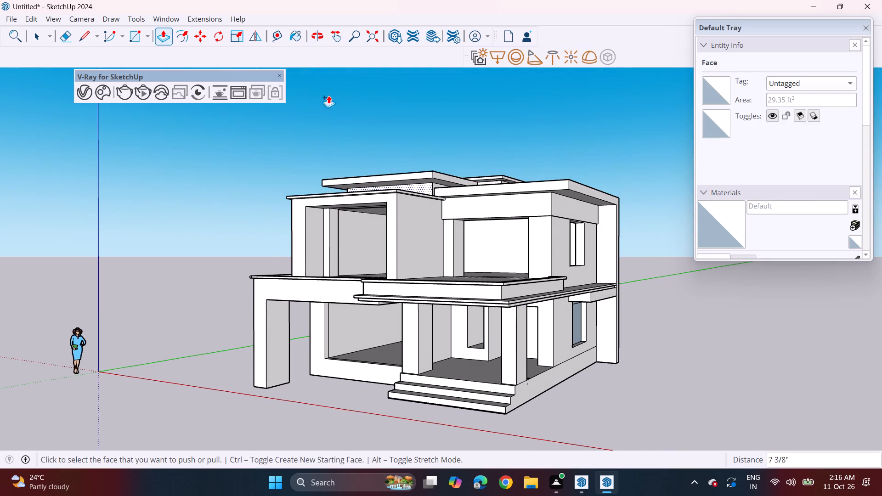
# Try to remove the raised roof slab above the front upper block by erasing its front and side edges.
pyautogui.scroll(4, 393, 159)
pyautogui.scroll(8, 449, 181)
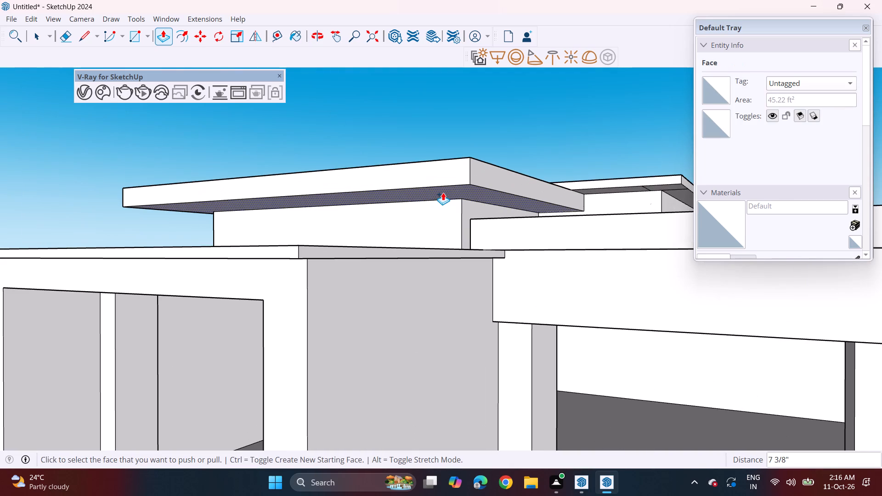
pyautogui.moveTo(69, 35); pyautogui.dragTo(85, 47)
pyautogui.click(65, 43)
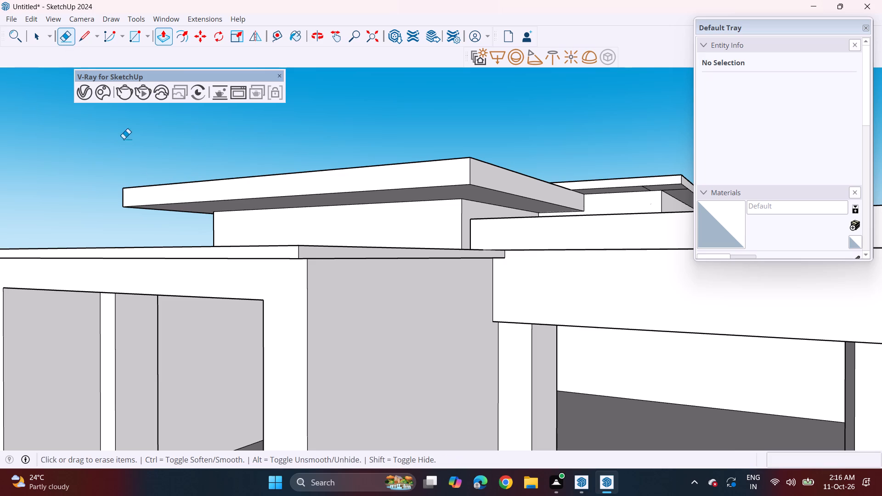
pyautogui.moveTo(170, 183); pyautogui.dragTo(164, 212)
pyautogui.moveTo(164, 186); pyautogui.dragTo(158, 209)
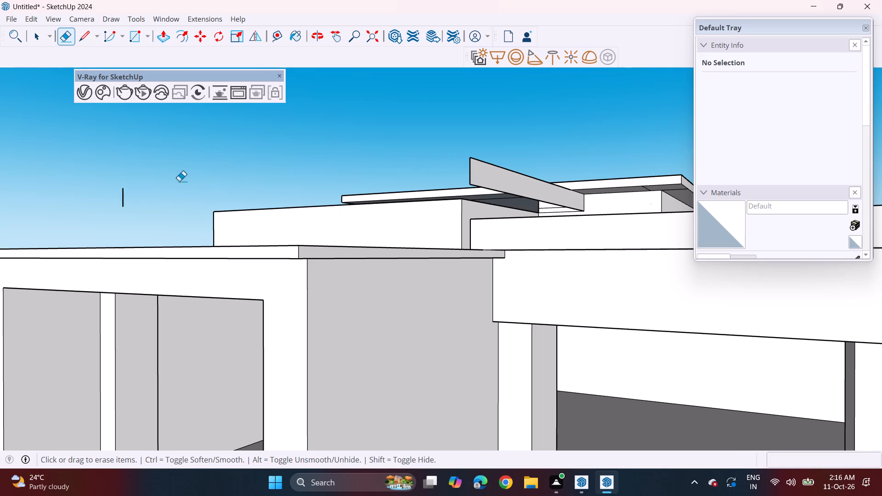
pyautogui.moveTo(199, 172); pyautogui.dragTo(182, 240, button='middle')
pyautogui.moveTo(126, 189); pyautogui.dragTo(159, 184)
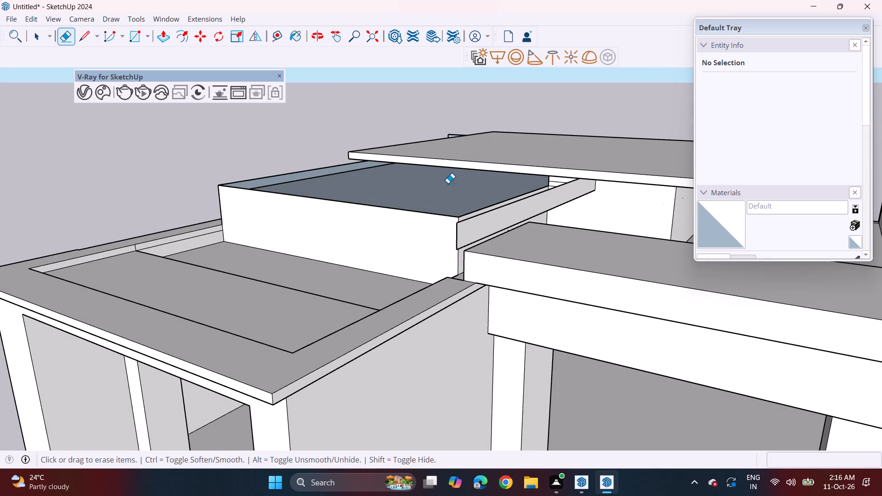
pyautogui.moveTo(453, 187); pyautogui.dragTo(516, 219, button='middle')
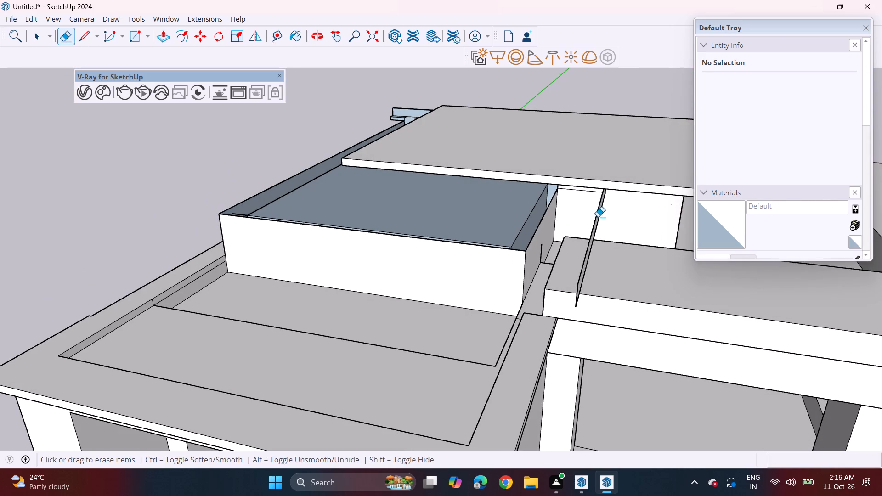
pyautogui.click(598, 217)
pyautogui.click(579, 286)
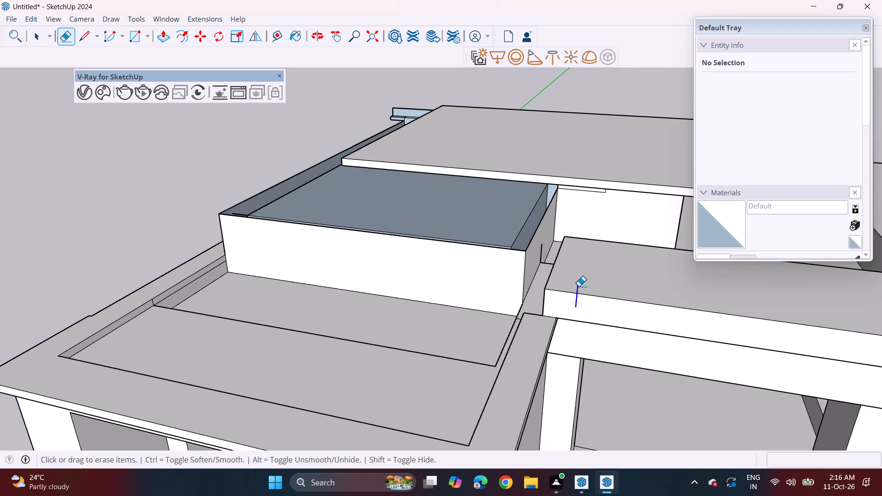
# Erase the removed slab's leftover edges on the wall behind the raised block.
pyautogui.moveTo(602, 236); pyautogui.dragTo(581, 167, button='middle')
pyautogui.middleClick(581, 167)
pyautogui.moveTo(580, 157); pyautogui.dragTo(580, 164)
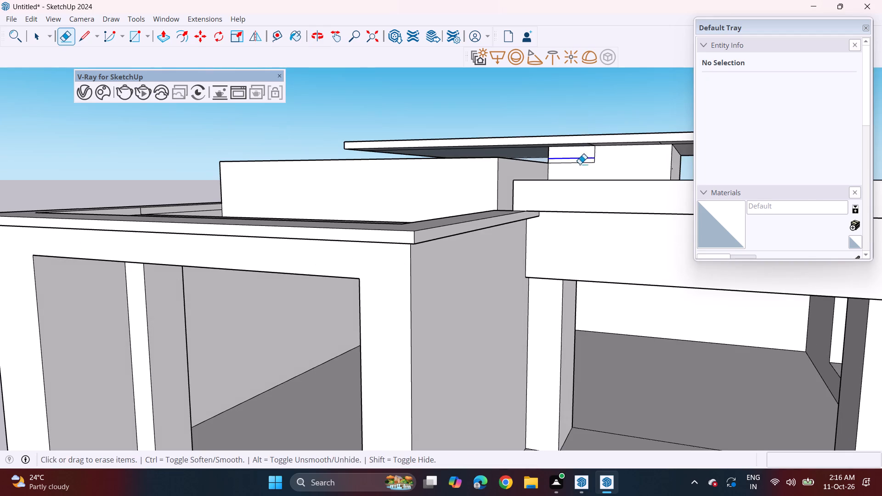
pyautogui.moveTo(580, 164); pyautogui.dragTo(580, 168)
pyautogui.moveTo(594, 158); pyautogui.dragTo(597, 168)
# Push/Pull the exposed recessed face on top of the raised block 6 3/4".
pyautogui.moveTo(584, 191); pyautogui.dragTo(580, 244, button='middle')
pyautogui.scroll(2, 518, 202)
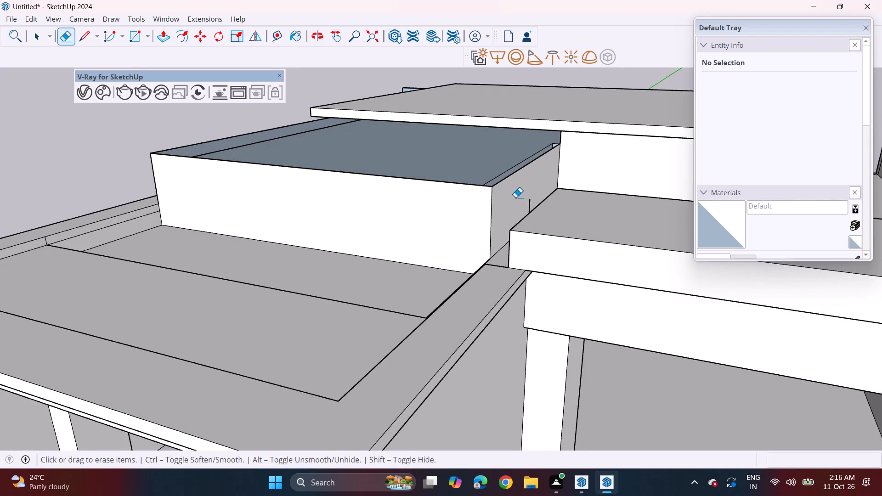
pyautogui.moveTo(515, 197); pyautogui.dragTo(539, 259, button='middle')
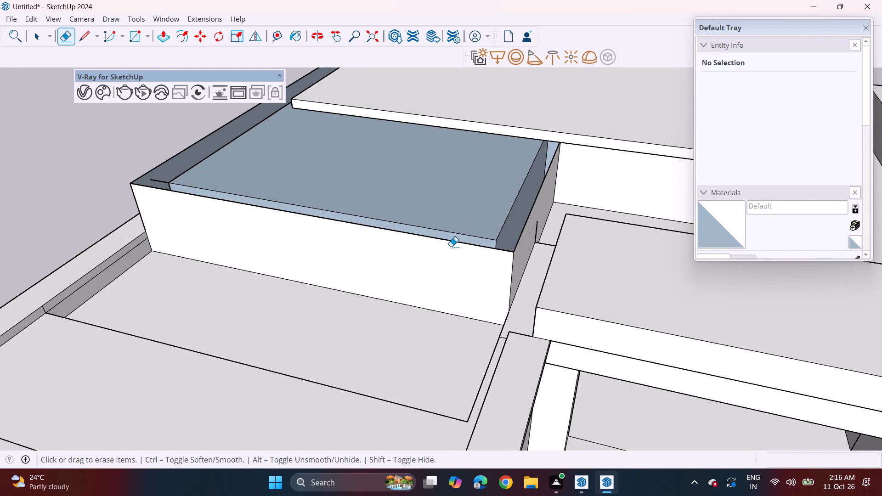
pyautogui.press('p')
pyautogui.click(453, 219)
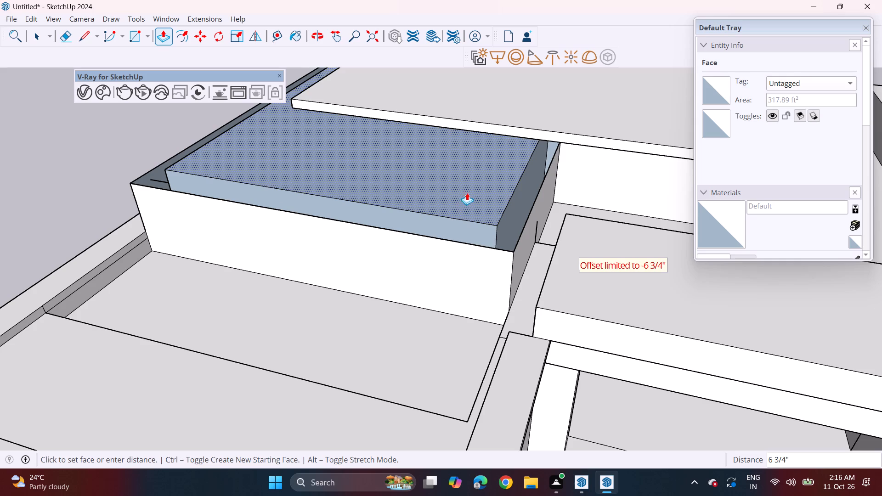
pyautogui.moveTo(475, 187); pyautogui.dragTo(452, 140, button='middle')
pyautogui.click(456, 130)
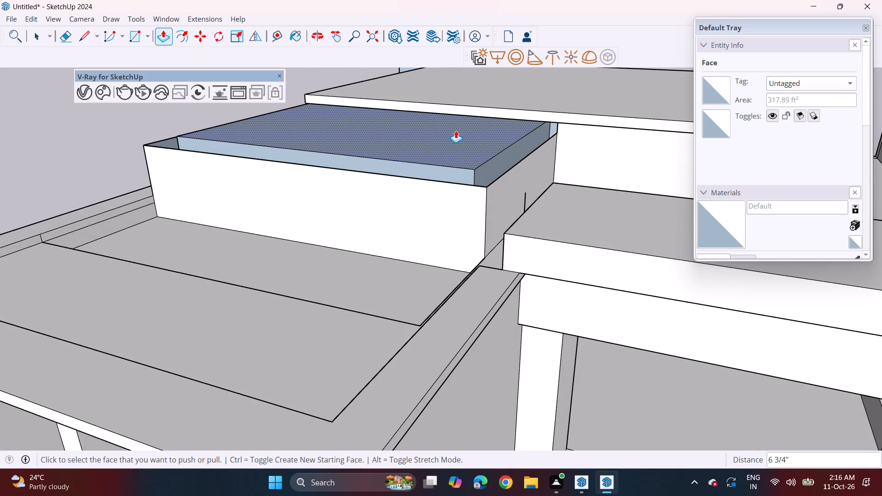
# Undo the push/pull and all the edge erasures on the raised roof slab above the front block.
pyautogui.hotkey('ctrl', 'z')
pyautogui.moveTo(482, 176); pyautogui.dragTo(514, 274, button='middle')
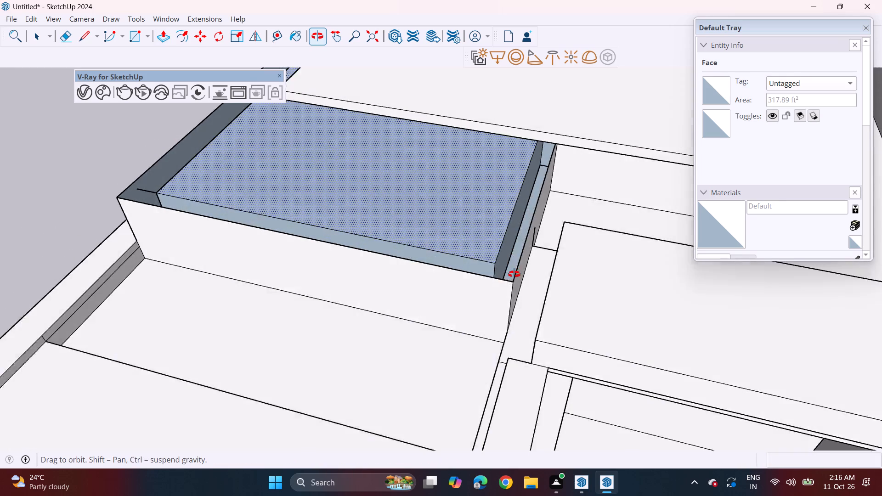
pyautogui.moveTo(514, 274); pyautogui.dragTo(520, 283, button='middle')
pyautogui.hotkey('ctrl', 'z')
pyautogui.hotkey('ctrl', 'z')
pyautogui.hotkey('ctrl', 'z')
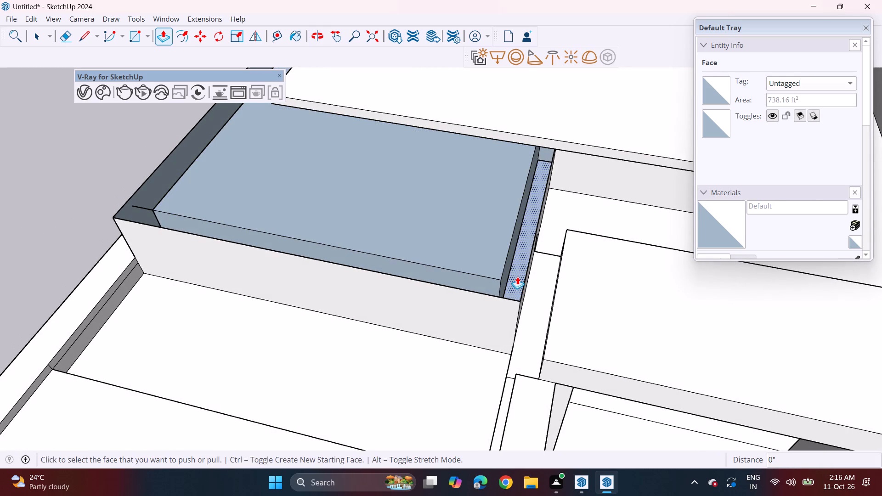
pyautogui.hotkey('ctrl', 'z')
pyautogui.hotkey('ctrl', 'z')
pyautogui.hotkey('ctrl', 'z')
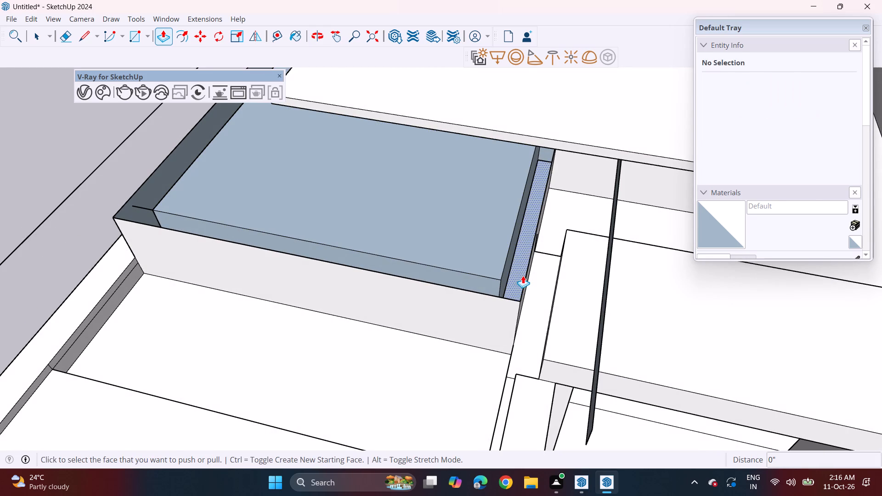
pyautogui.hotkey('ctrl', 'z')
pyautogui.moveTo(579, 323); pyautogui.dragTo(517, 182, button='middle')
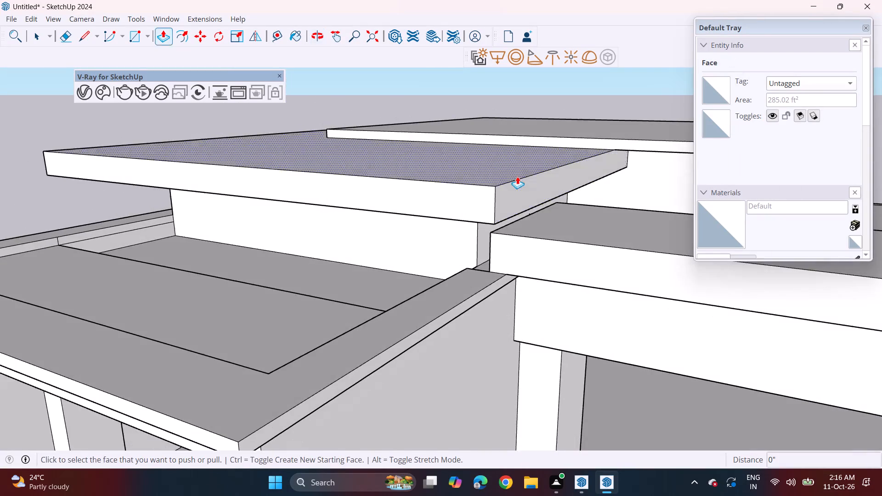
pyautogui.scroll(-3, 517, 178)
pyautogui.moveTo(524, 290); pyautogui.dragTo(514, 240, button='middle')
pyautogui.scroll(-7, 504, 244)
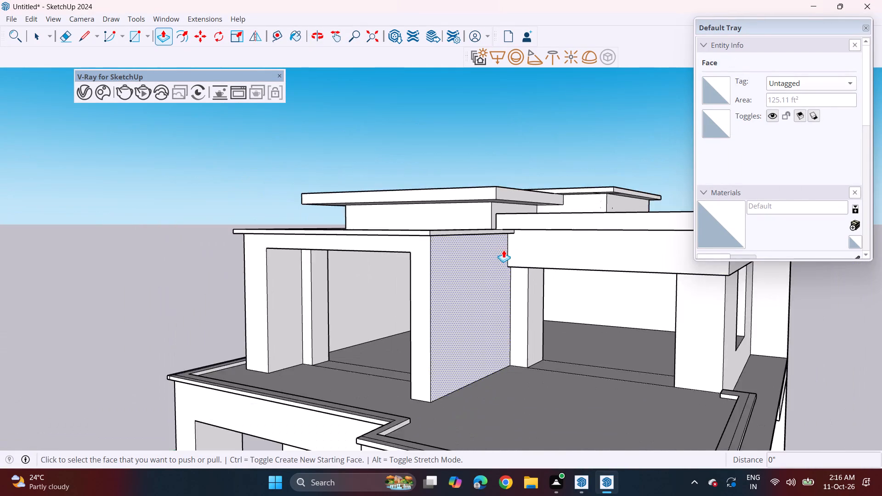
# Push/Pull the raised block's front wall forward 4' 3 1/2" beneath the roof slab above the front upper block.
pyautogui.scroll(-5, 503, 250)
pyautogui.keyDown('shift'); pyautogui.moveTo(523, 299); pyautogui.dragTo(480, 233, button='middle'); pyautogui.keyUp('shift')
pyautogui.moveTo(476, 259); pyautogui.dragTo(485, 240, button='middle')
pyautogui.keyDown('shift'); pyautogui.moveTo(485, 239); pyautogui.dragTo(467, 285, button='middle'); pyautogui.keyUp('shift')
pyautogui.moveTo(468, 285); pyautogui.dragTo(474, 262, button='middle')
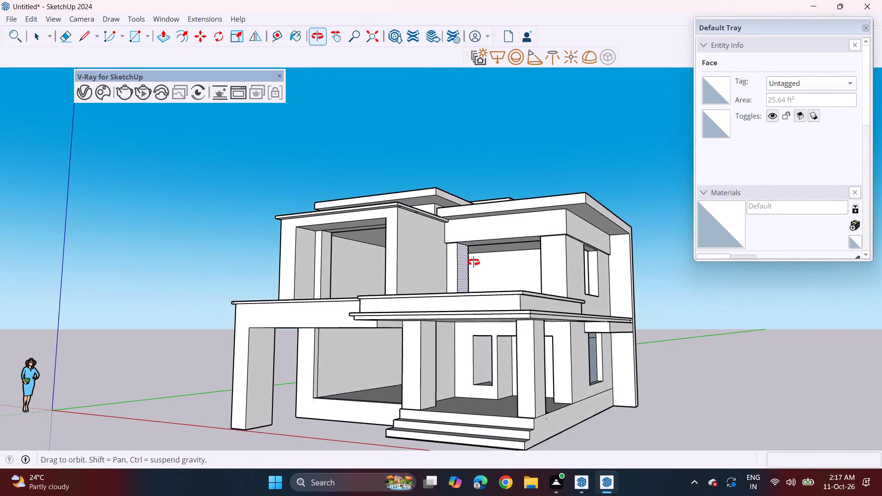
pyautogui.moveTo(474, 262); pyautogui.dragTo(474, 263, button='middle')
pyautogui.moveTo(392, 193); pyautogui.dragTo(393, 264, button='middle')
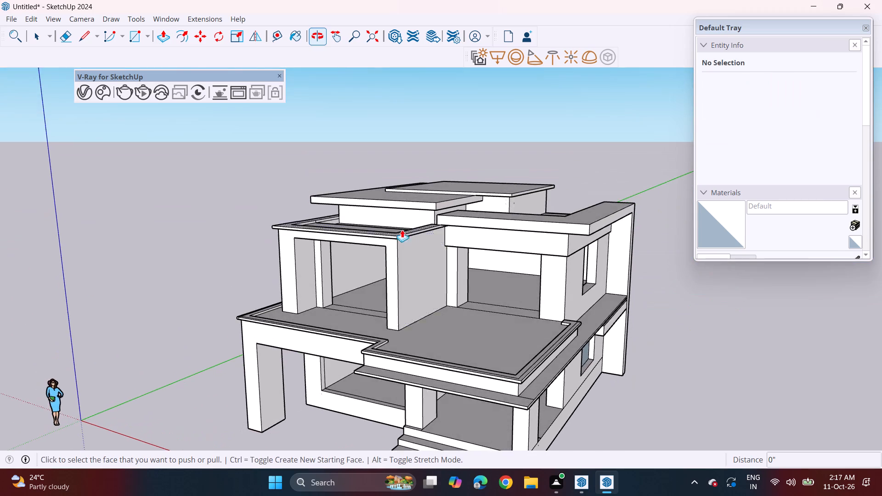
pyautogui.scroll(4, 402, 224)
pyautogui.click(401, 219)
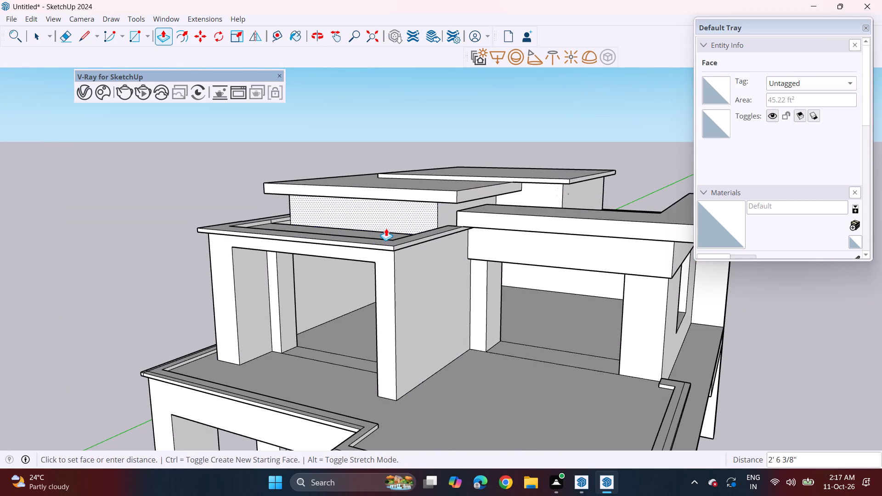
pyautogui.click(383, 230)
# Push/Pull the raised block's front wall a further 2' 7 5/16" forward as a new section, past the slab's front edge.
pyautogui.moveTo(439, 252); pyautogui.dragTo(426, 185, button='middle')
pyautogui.scroll(-2, 417, 192)
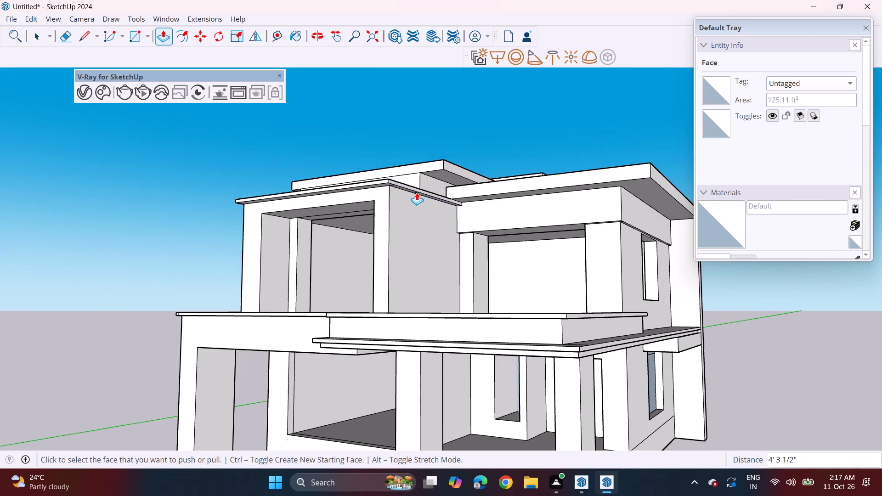
pyautogui.scroll(-4, 416, 194)
pyautogui.moveTo(400, 189); pyautogui.dragTo(398, 271, button='middle')
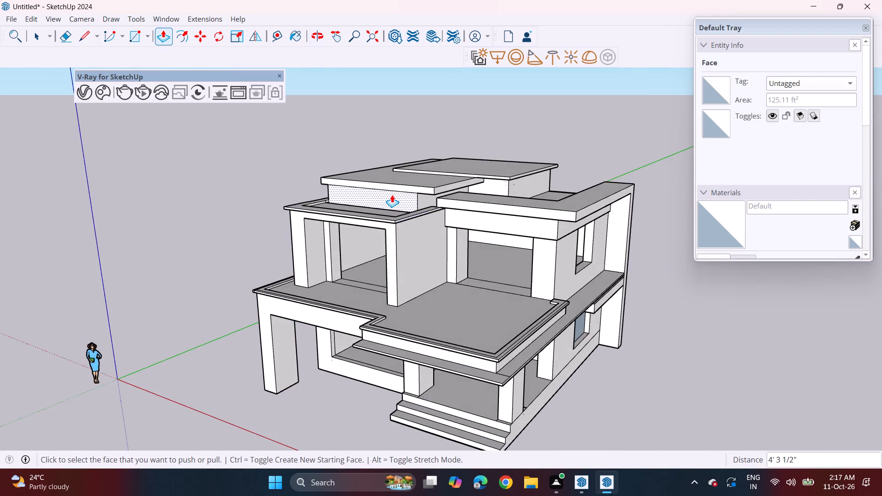
pyautogui.scroll(8, 392, 195)
pyautogui.click(386, 200)
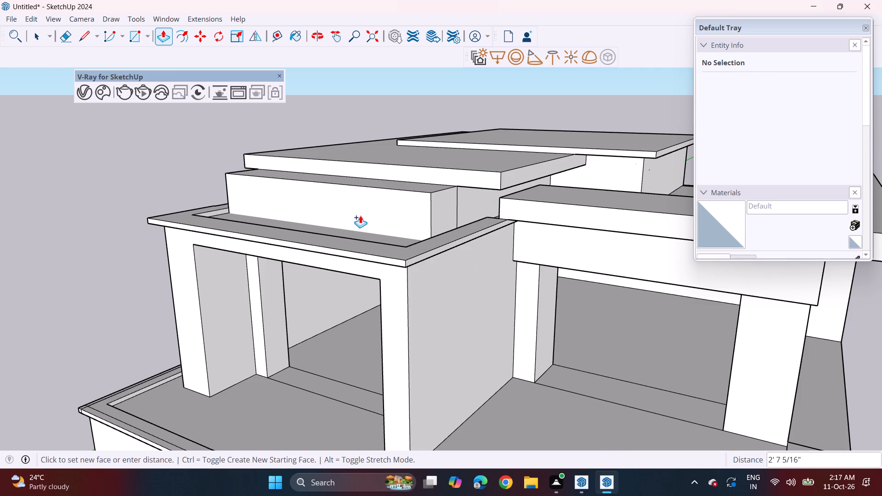
pyautogui.click(360, 215)
# Extend the slab's front edge forward over the raised block by 2' 5 9/16", followed by a further 1' 7 5/8".
pyautogui.click(400, 175)
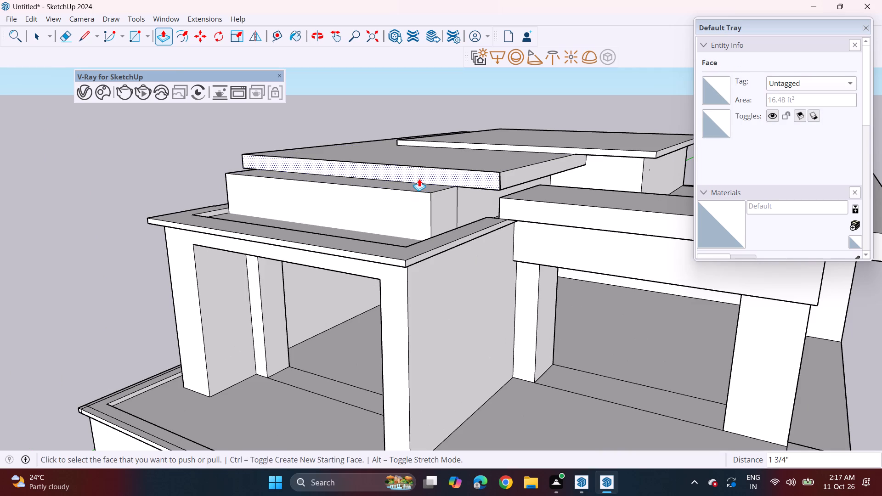
pyautogui.click(424, 177)
pyautogui.click(398, 192)
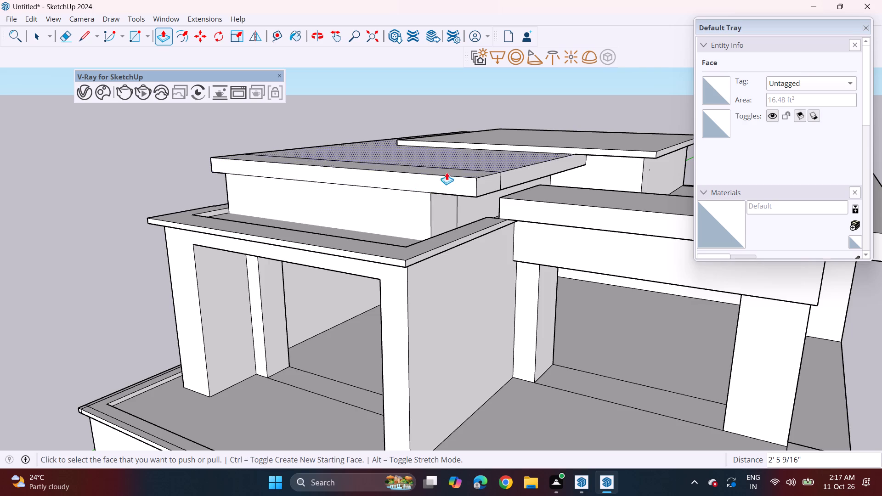
pyautogui.scroll(4, 429, 188)
pyautogui.click(429, 188)
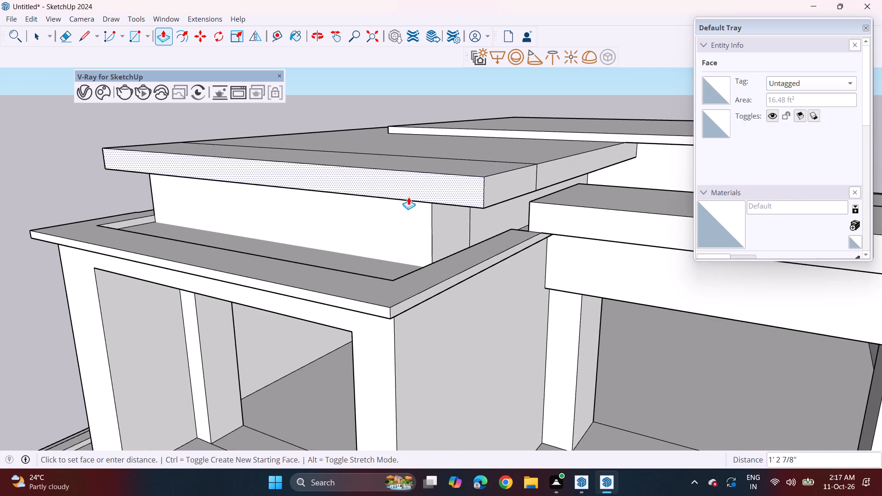
pyautogui.click(402, 204)
# Examine the extended roof slab and raised block from the front of the whole house.
pyautogui.moveTo(456, 240); pyautogui.dragTo(435, 180, button='middle')
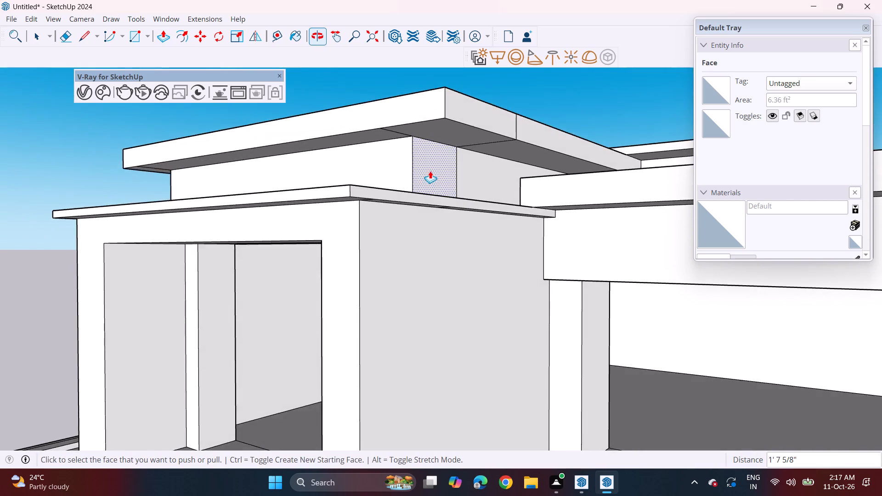
pyautogui.scroll(-6, 430, 164)
pyautogui.moveTo(407, 247); pyautogui.dragTo(409, 206, button='middle')
pyautogui.scroll(-8, 408, 212)
pyautogui.moveTo(401, 247); pyautogui.dragTo(404, 260, button='middle')
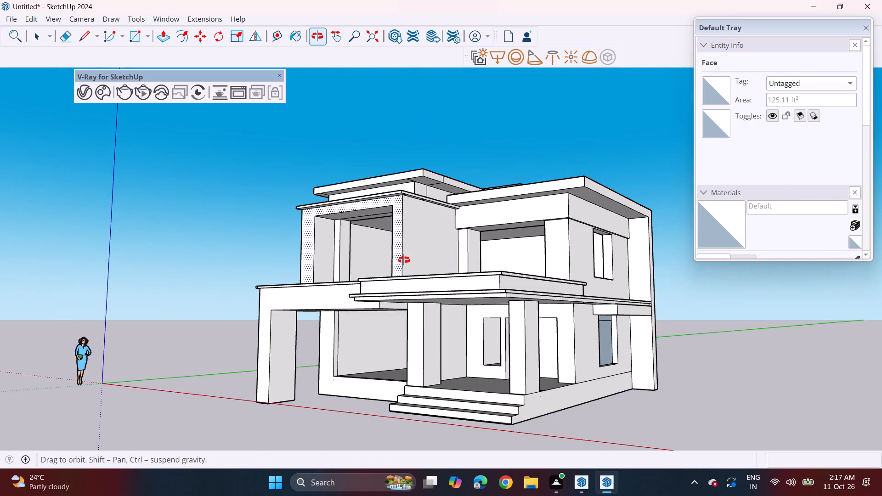
pyautogui.moveTo(404, 260); pyautogui.dragTo(421, 276, button='middle')
pyautogui.scroll(-1, 423, 280)
pyautogui.keyDown('shift'); pyautogui.moveTo(440, 292); pyautogui.dragTo(416, 274, button='middle'); pyautogui.keyUp('shift')
pyautogui.middleClick(413, 271)
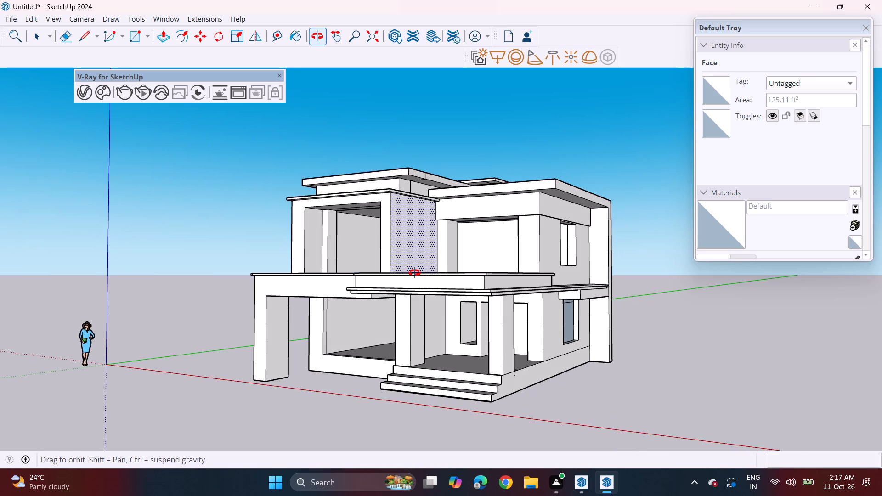
# Erase the seam edges on the extended slab's underside and side edge and on the raised block's side wall.
pyautogui.scroll(3, 397, 178)
pyautogui.middleClick(390, 180)
pyautogui.scroll(2, 390, 180)
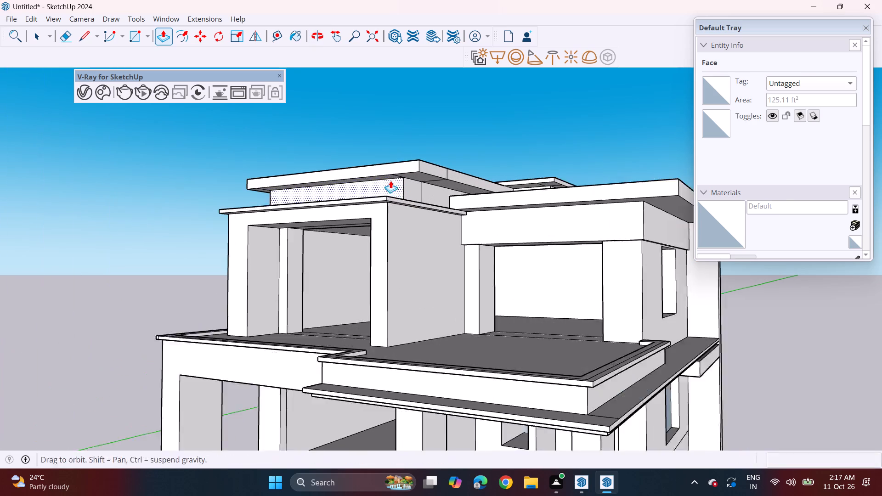
pyautogui.scroll(11, 390, 180)
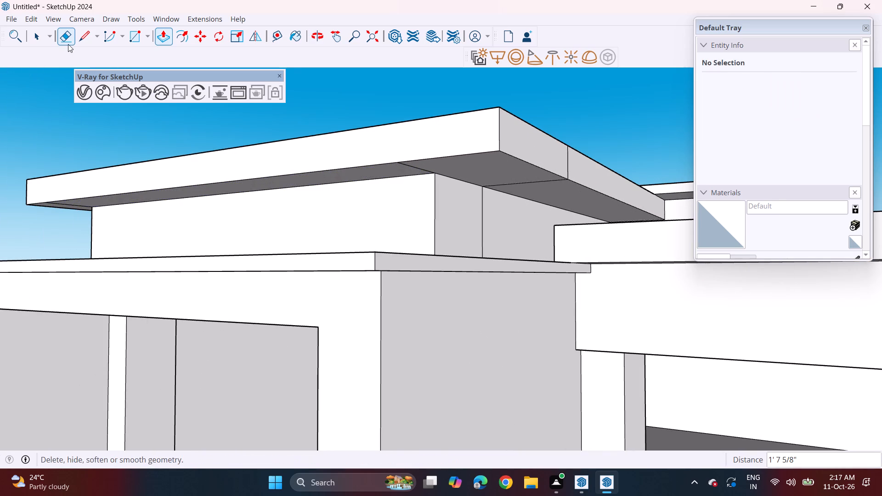
pyautogui.click(68, 44)
pyautogui.click(411, 168)
pyautogui.moveTo(498, 186); pyautogui.dragTo(512, 186)
pyautogui.moveTo(476, 212); pyautogui.dragTo(502, 213)
pyautogui.click(568, 164)
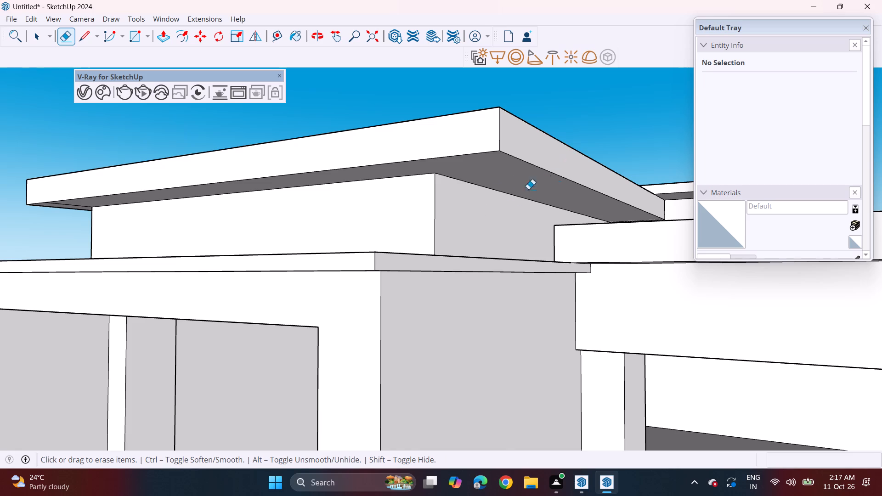
# Push/Pull the underside of the raised block's roof slab up 2 15/16".
pyautogui.click(167, 34)
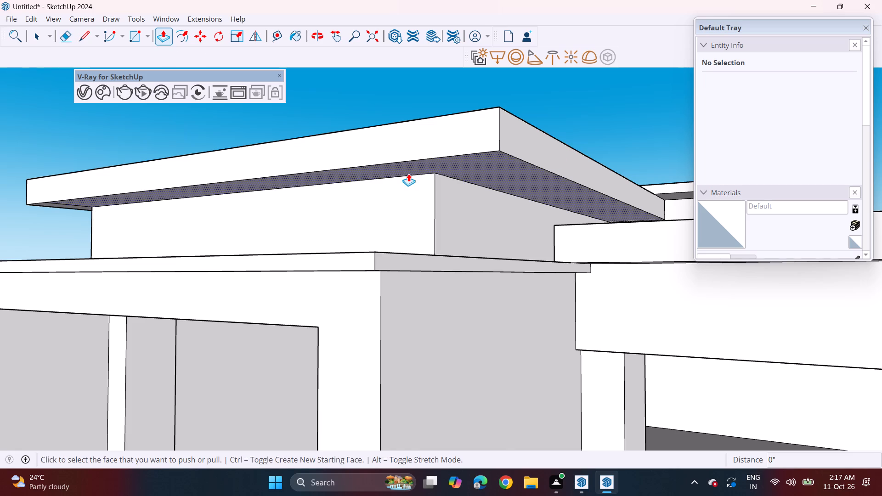
pyautogui.click(408, 174)
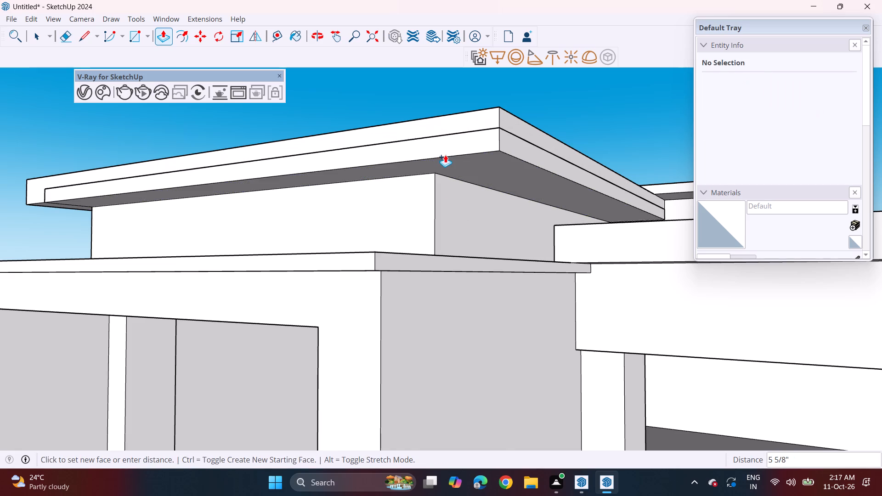
pyautogui.press('Escape')
pyautogui.click(460, 169)
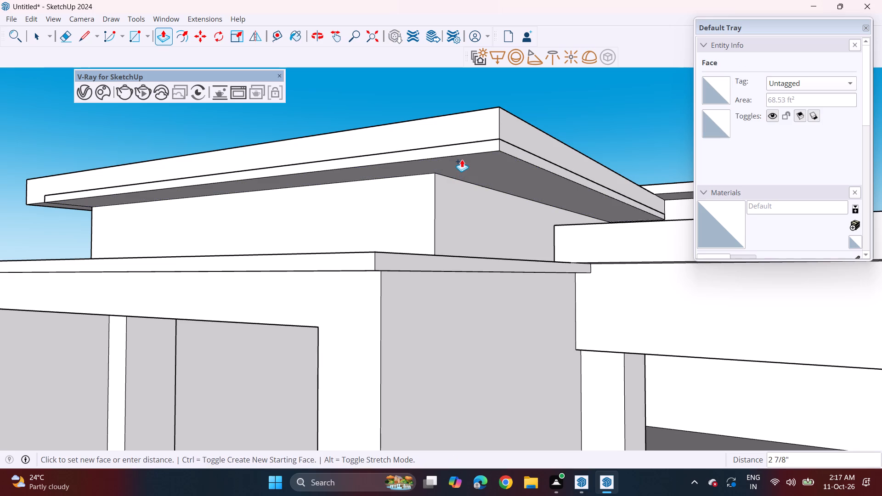
pyautogui.press('Escape')
pyautogui.click(472, 179)
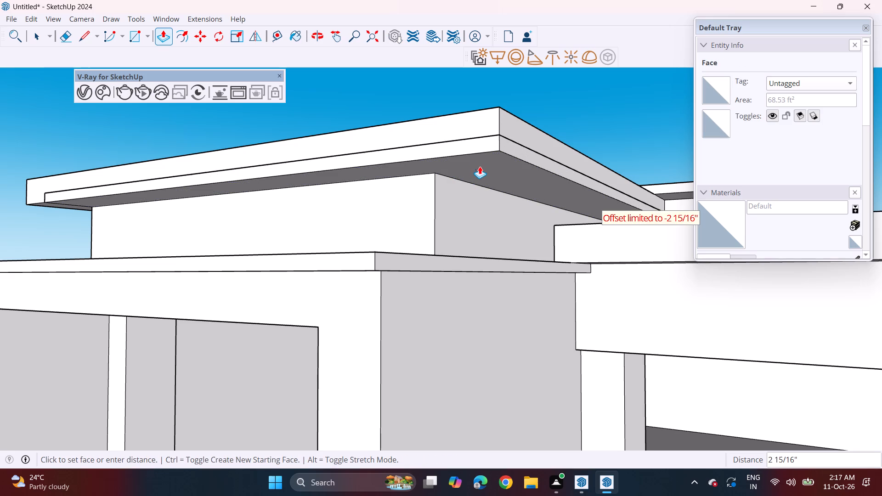
pyautogui.click(482, 158)
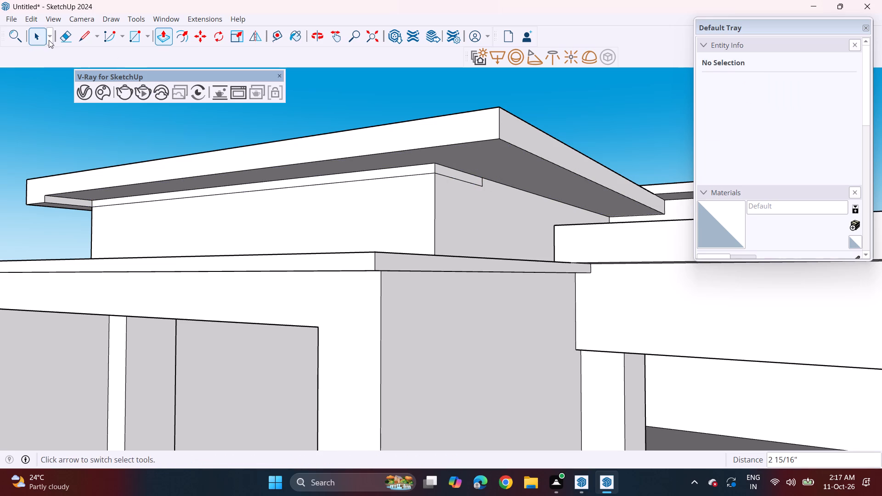
# Erase the leftover edges along the top of the raised block's front and side walls beneath the slab.
pyautogui.click(74, 42)
pyautogui.moveTo(330, 180); pyautogui.dragTo(334, 187)
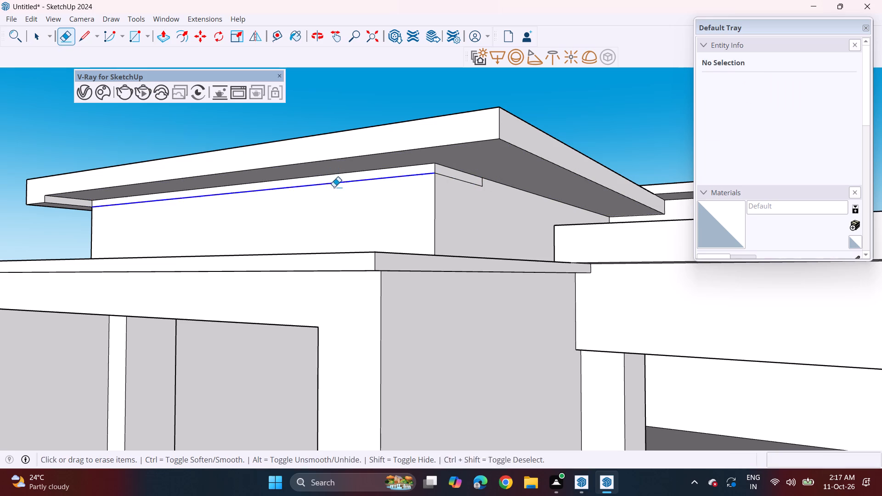
pyautogui.moveTo(334, 187); pyautogui.dragTo(335, 188)
pyautogui.click(453, 180)
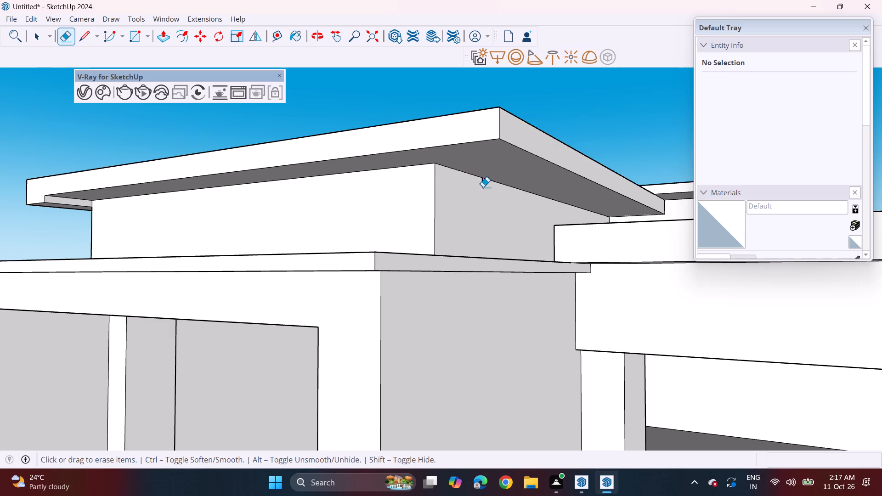
pyautogui.click(483, 187)
# Push/Pull the roof slab's underside up a further 4 15/16" to thin the slab.
pyautogui.moveTo(75, 209); pyautogui.dragTo(98, 206, button='middle')
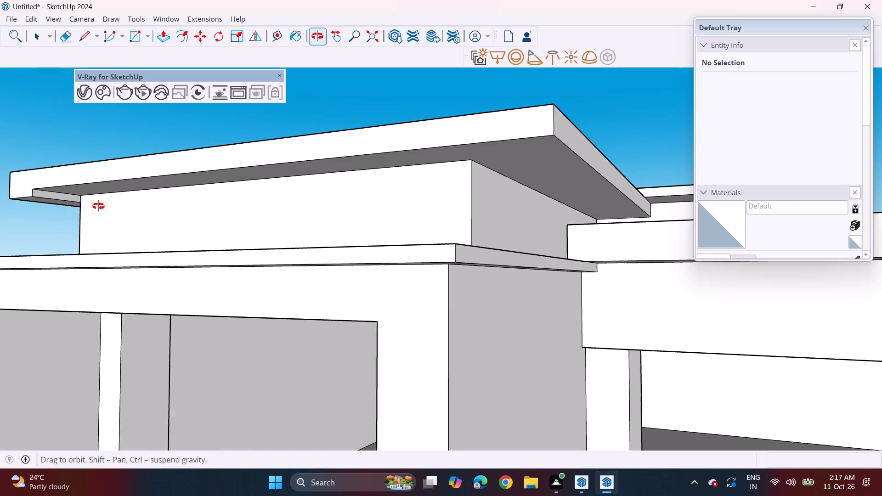
pyautogui.moveTo(98, 206); pyautogui.dragTo(99, 207, button='middle')
pyautogui.click(157, 41)
pyautogui.click(274, 173)
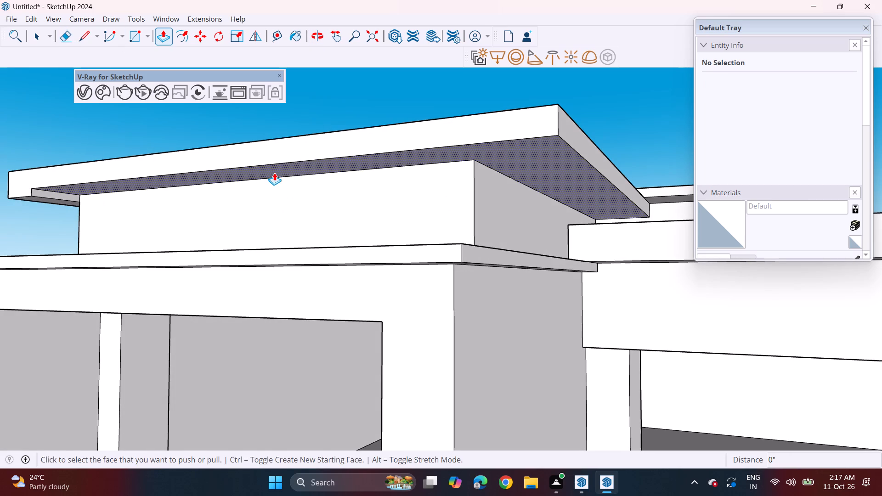
pyautogui.click(278, 158)
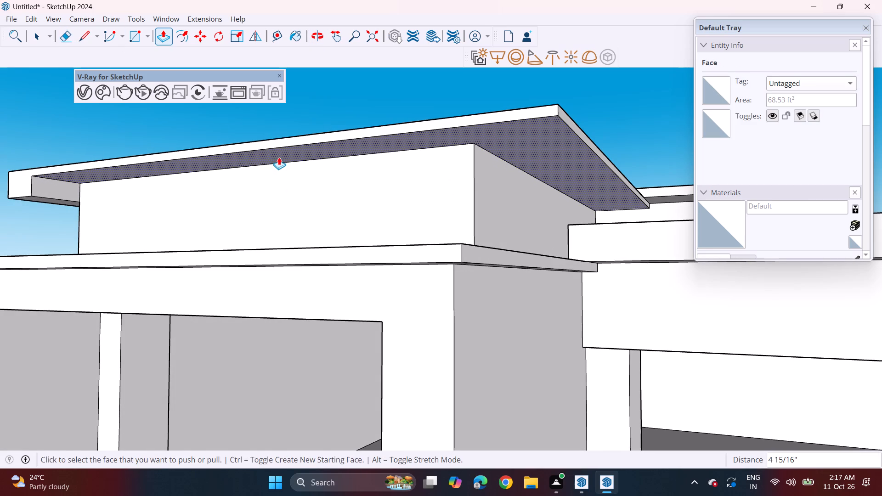
# Push/Pull the remaining thicker strip under the slab's far side overhang up 7 7/8", level with the rest of the underside.
pyautogui.click(57, 203)
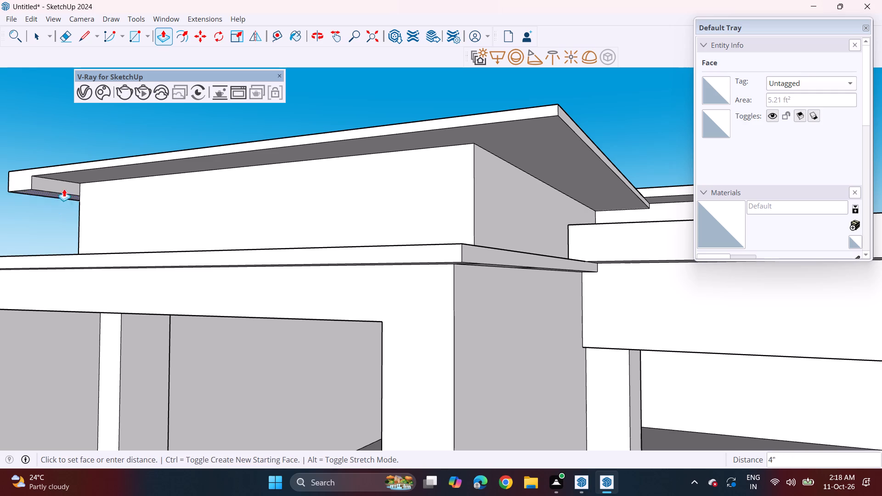
pyautogui.moveTo(79, 172); pyautogui.dragTo(86, 173)
# Raise the front strip of the slab's top face 10 7/16" and repeat the same lift on the top face behind it.
pyautogui.moveTo(276, 158); pyautogui.dragTo(244, 214, button='middle')
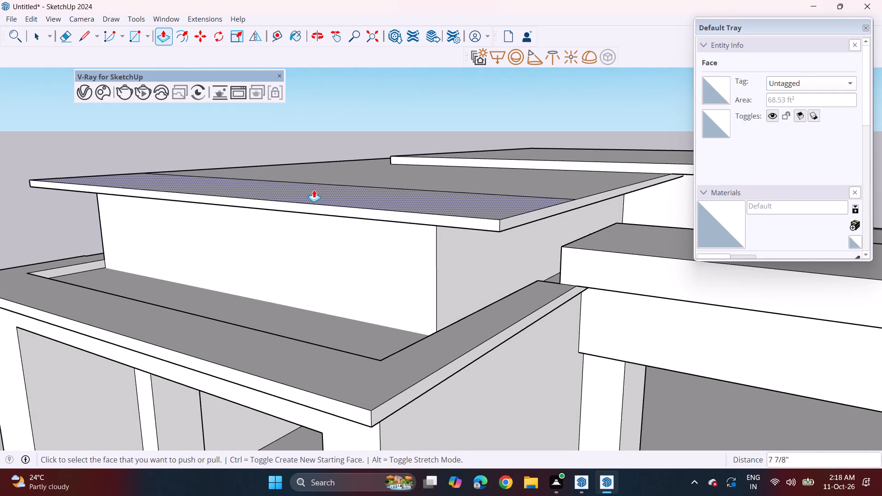
pyautogui.click(314, 190)
pyautogui.click(322, 160)
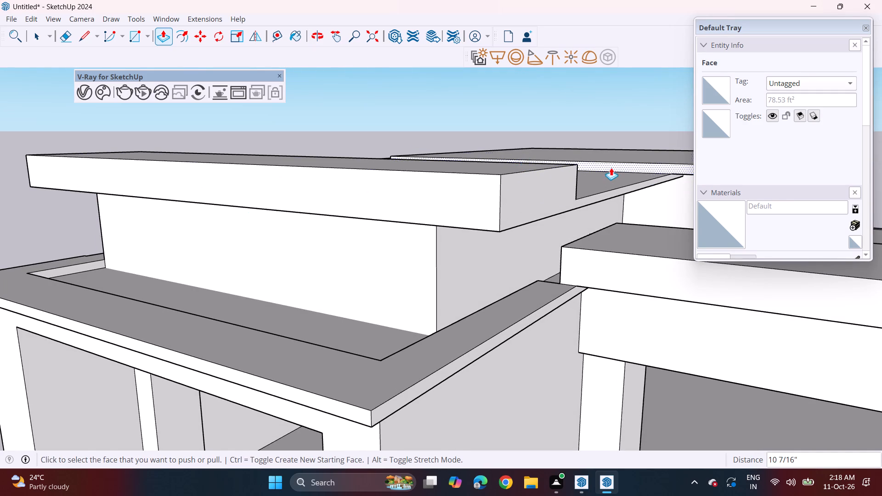
pyautogui.doubleClick(606, 178)
# Erase the leftover edge on the underside of the adjoining rear roof slab where it meets the raised slab.
pyautogui.scroll(-3, 607, 211)
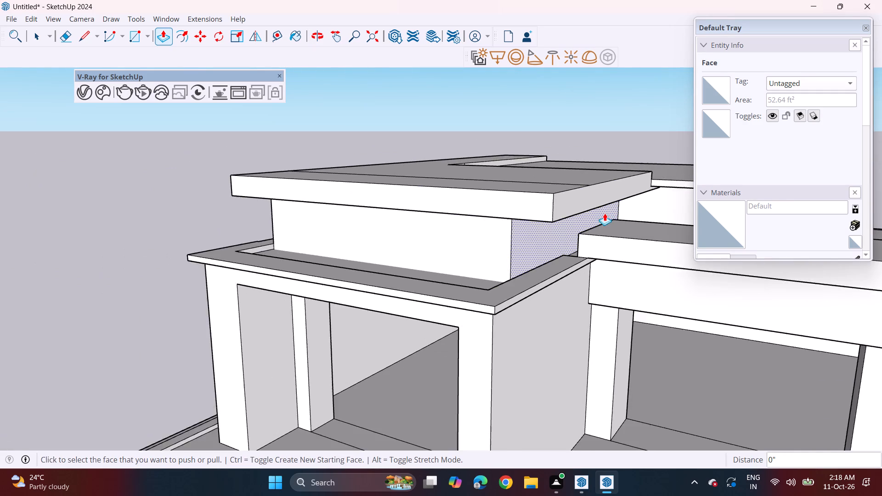
pyautogui.scroll(-3, 605, 213)
pyautogui.moveTo(601, 220); pyautogui.dragTo(423, 197, button='middle')
pyautogui.scroll(3, 632, 186)
pyautogui.moveTo(632, 192); pyautogui.dragTo(610, 203, button='middle')
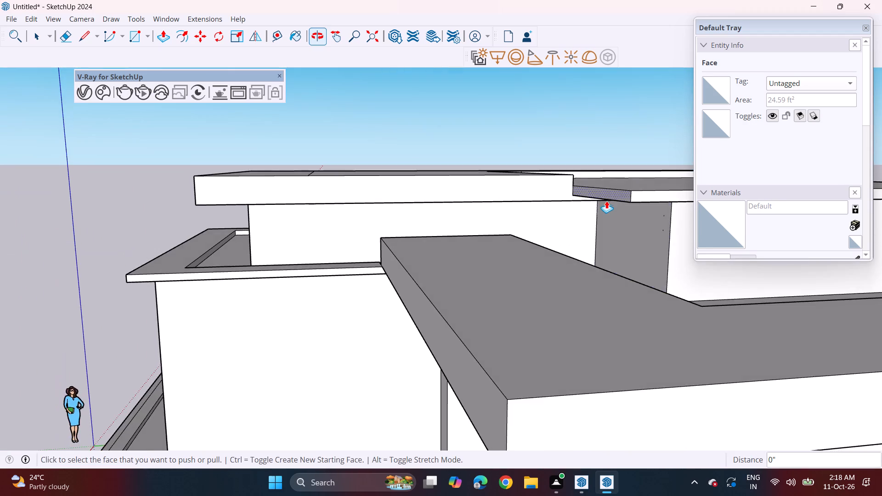
pyautogui.scroll(3, 606, 202)
pyautogui.moveTo(605, 203); pyautogui.dragTo(611, 180, button='middle')
pyautogui.scroll(4, 618, 163)
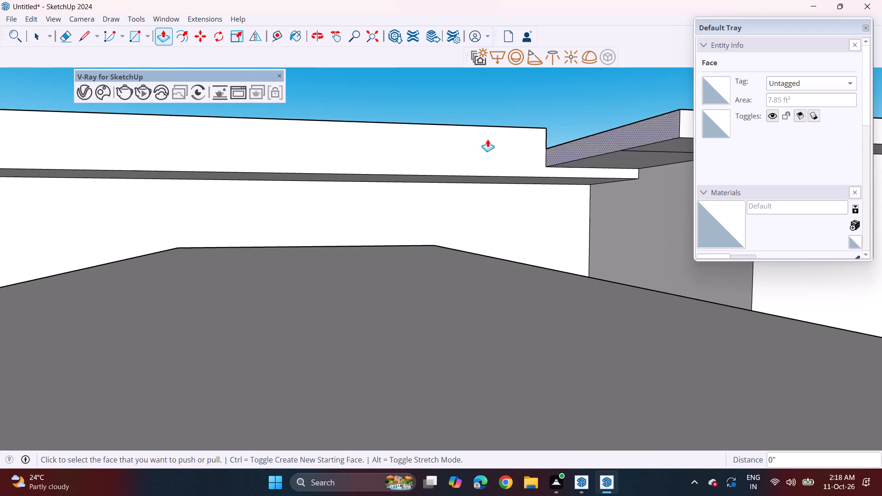
pyautogui.moveTo(68, 36); pyautogui.dragTo(76, 40)
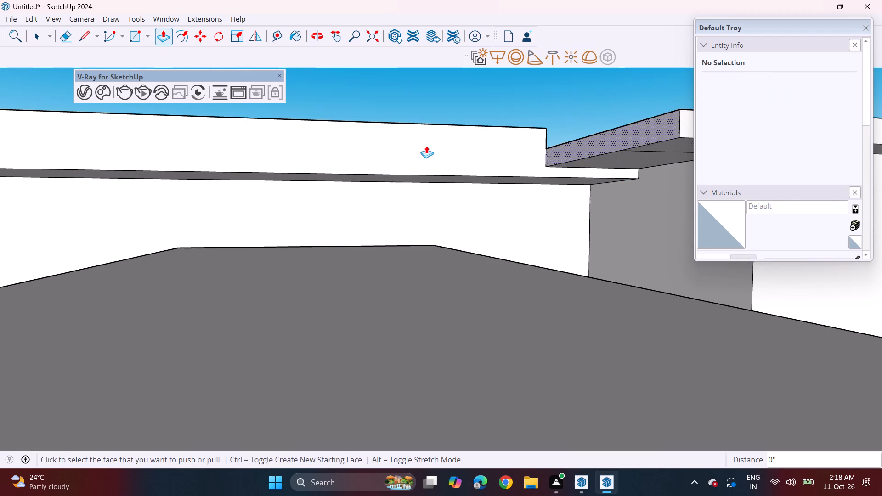
pyautogui.click(66, 37)
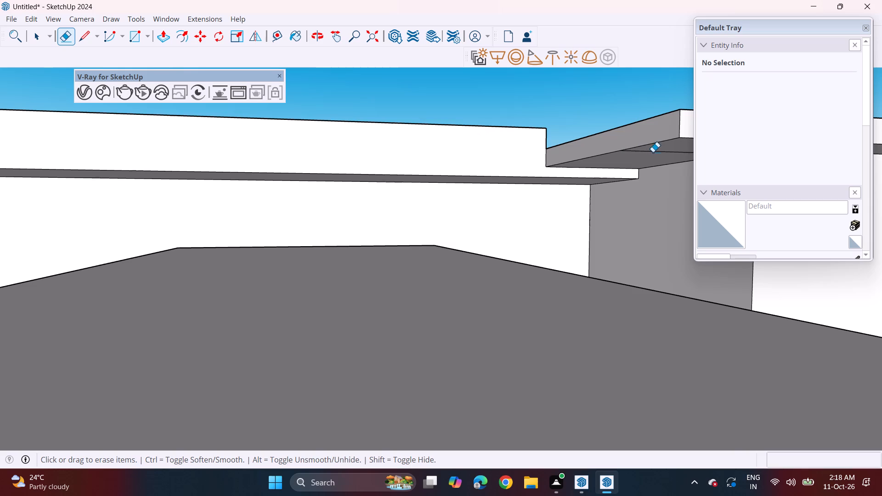
pyautogui.click(658, 152)
# Push/Pull the rear roof slab's underside up 3 3/16" and its top face up 5 9/16", level with the adjoining slab's top.
pyautogui.moveTo(568, 184); pyautogui.dragTo(540, 192, button='middle')
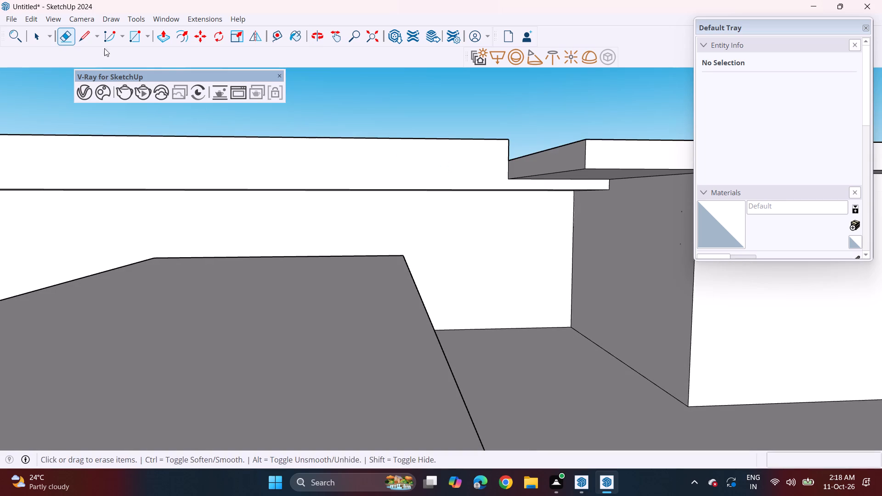
pyautogui.click(169, 37)
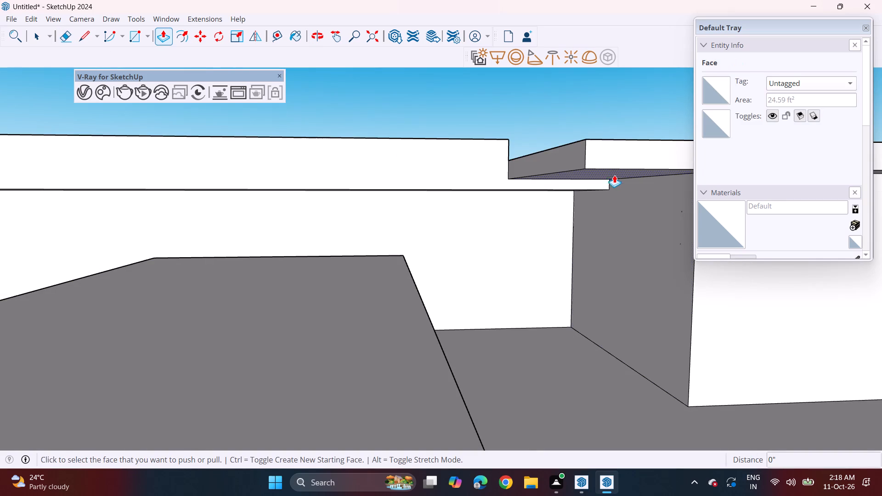
pyautogui.click(611, 173)
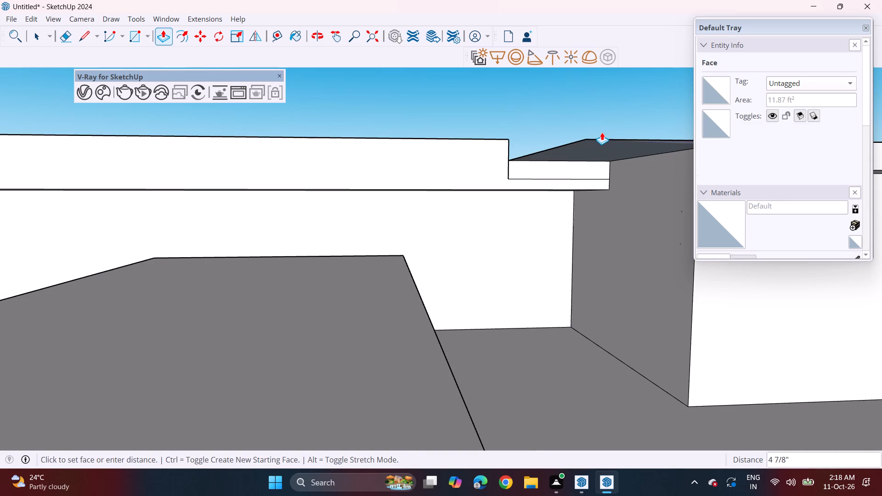
pyautogui.click(611, 157)
pyautogui.moveTo(607, 145); pyautogui.dragTo(599, 177, button='middle')
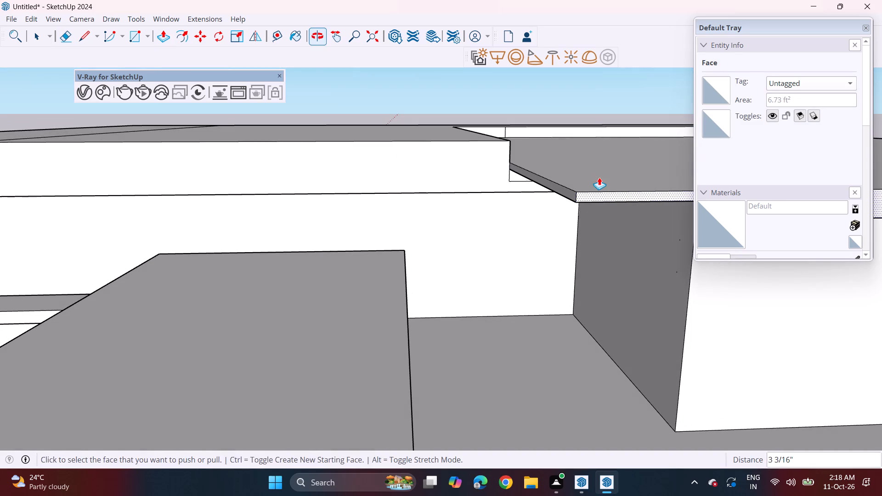
pyautogui.click(599, 177)
pyautogui.click(506, 142)
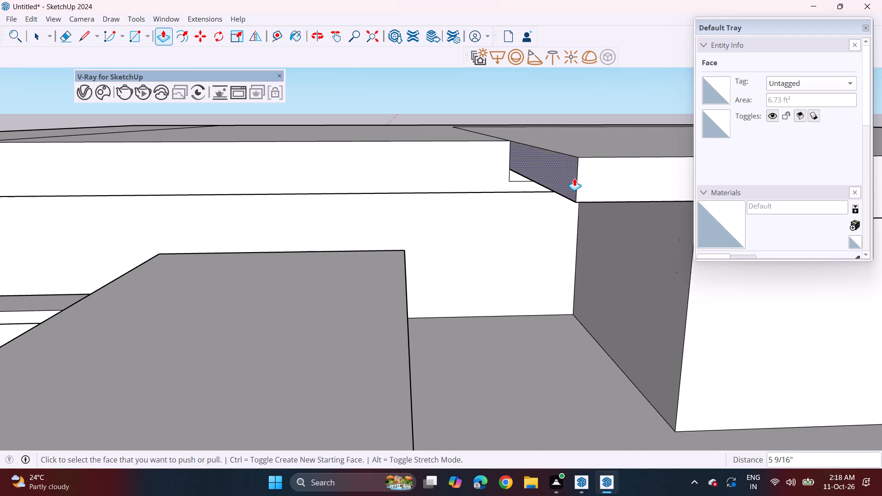
# Push/Pull the rear roof slab's underside further up, and raise its top face above the adjoining slab's top.
pyautogui.moveTo(582, 173); pyautogui.dragTo(597, 135, button='middle')
pyautogui.scroll(3, 590, 163)
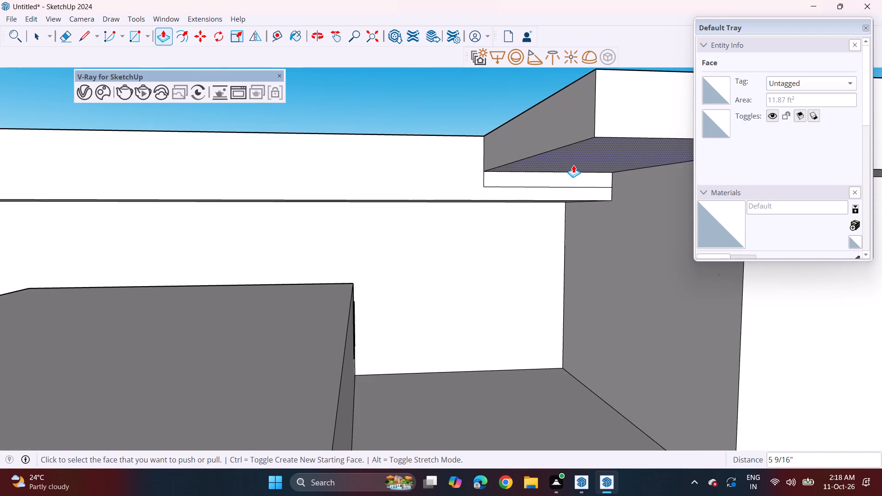
pyautogui.click(573, 165)
pyautogui.click(578, 139)
pyautogui.moveTo(574, 139); pyautogui.dragTo(567, 198, button='middle')
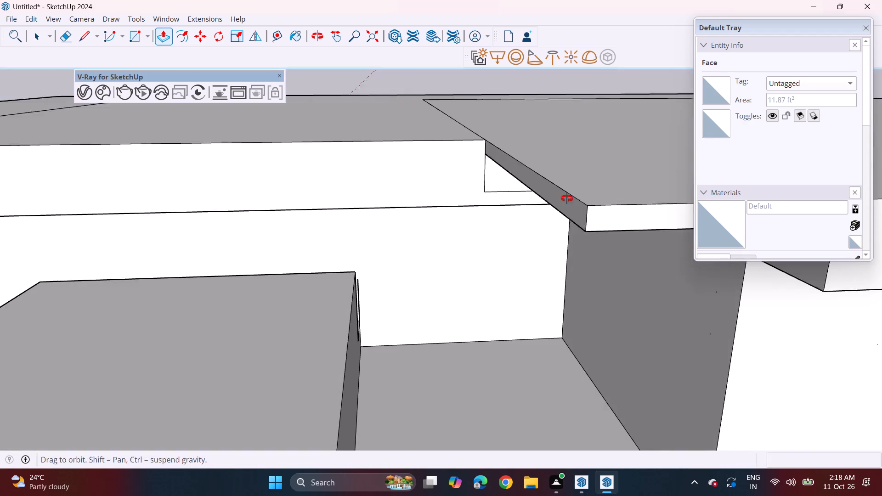
pyautogui.moveTo(567, 198); pyautogui.dragTo(564, 192, button='middle')
pyautogui.click(562, 181)
pyautogui.click(575, 170)
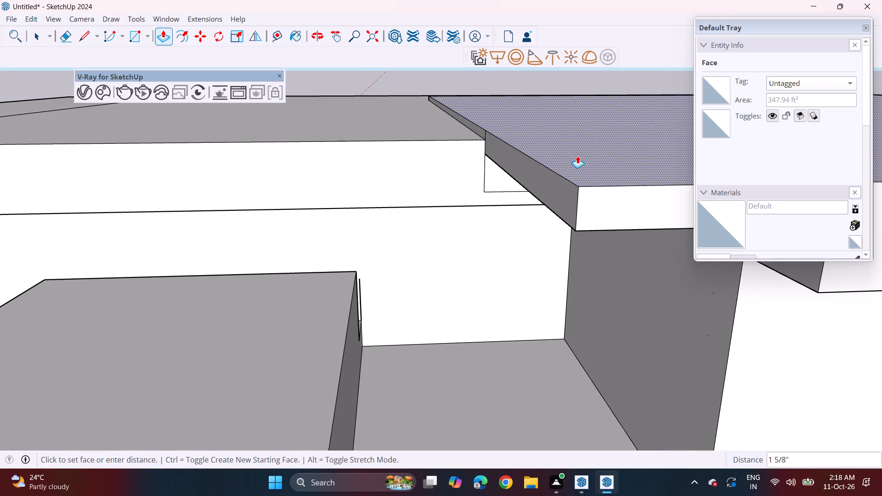
pyautogui.click(583, 129)
# Push/Pull the rear roof slab's underside up 2 3/4", level with the adjoining slab's top edge.
pyautogui.moveTo(597, 234); pyautogui.dragTo(599, 186, button='middle')
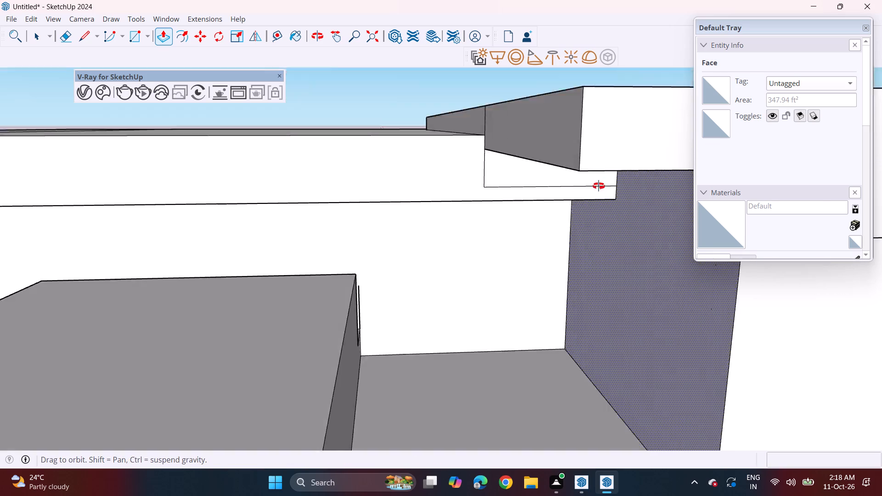
pyautogui.moveTo(599, 186); pyautogui.dragTo(594, 162, button='middle')
pyautogui.click(583, 125)
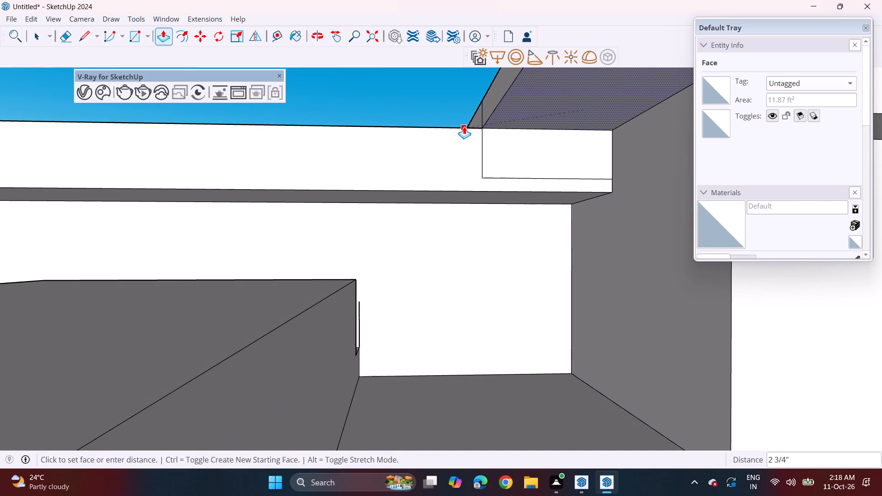
pyautogui.click(464, 126)
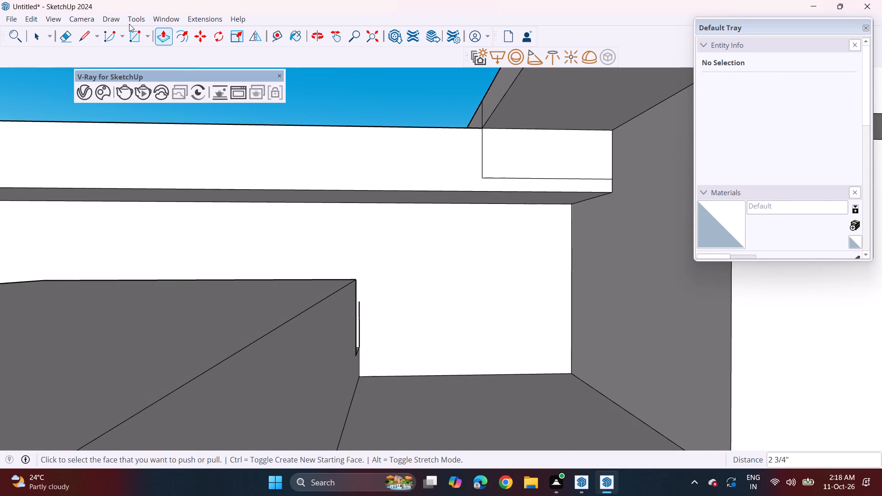
# Erase the leftover edges on the adjoining slab's end face and the short vertical edge on the raised rear slab's side.
pyautogui.moveTo(60, 39); pyautogui.dragTo(69, 39)
pyautogui.moveTo(493, 154); pyautogui.dragTo(460, 166)
pyautogui.click(490, 175)
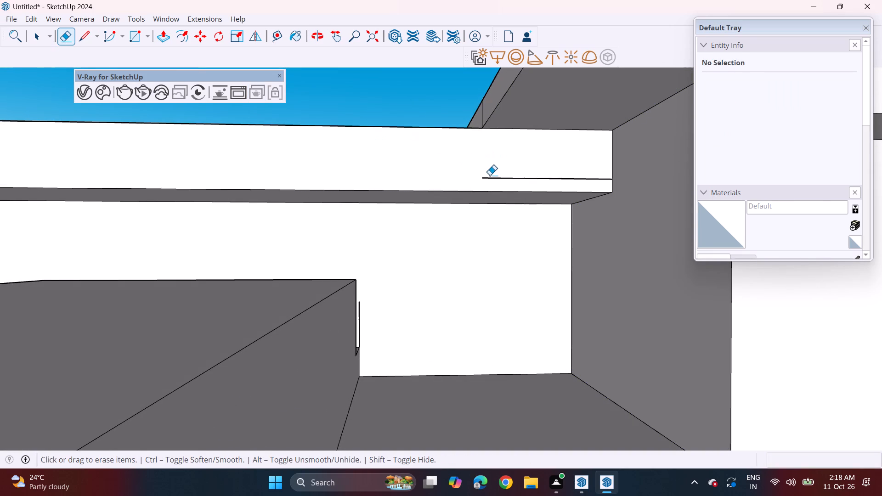
pyautogui.moveTo(490, 175); pyautogui.dragTo(491, 180)
pyautogui.moveTo(492, 169); pyautogui.dragTo(492, 179)
pyautogui.click(492, 179)
pyautogui.moveTo(478, 160); pyautogui.dragTo(527, 207, button='middle')
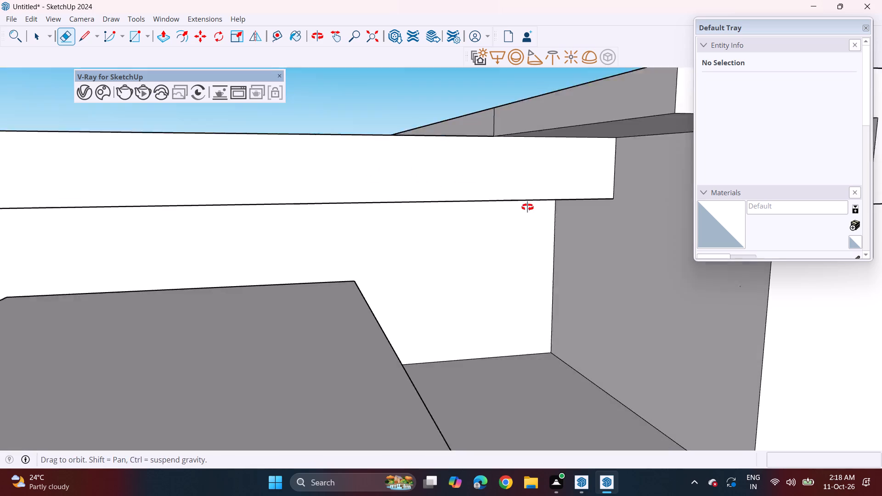
pyautogui.moveTo(527, 207); pyautogui.dragTo(523, 201, button='middle')
pyautogui.moveTo(491, 124); pyautogui.dragTo(501, 127)
# Push/Pull the lower underside strip of the rear slab's overhang up 10 7/16", level with the rest of the underside.
pyautogui.scroll(-10, 500, 128)
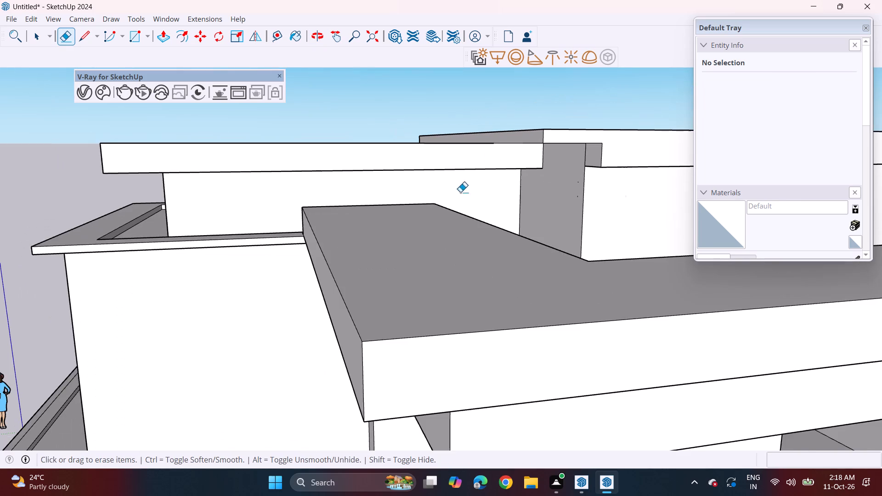
pyautogui.moveTo(460, 202); pyautogui.dragTo(474, 198, button='middle')
pyautogui.moveTo(643, 179); pyautogui.dragTo(612, 152, button='middle')
pyautogui.scroll(2, 597, 132)
pyautogui.moveTo(593, 133); pyautogui.dragTo(615, 172, button='middle')
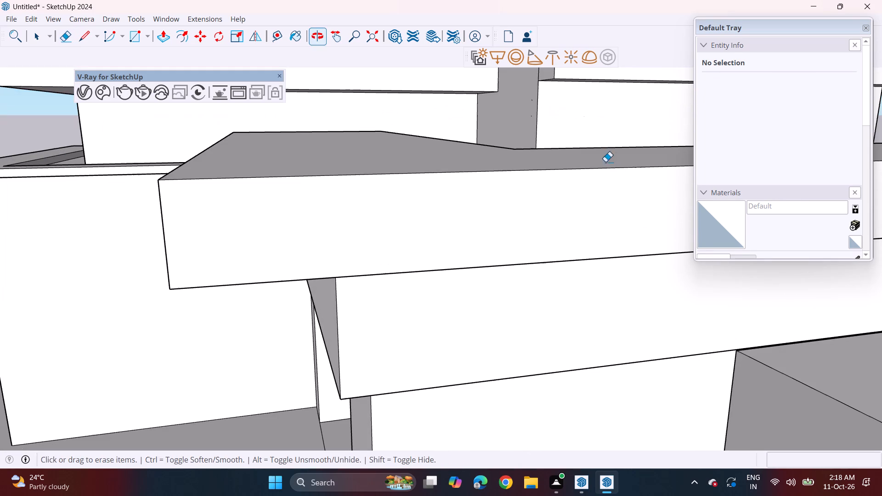
pyautogui.moveTo(548, 128); pyautogui.dragTo(552, 172, button='middle')
pyautogui.moveTo(569, 195); pyautogui.dragTo(572, 191, button='middle')
pyautogui.moveTo(552, 126); pyautogui.dragTo(516, 216, button='middle')
pyautogui.moveTo(545, 212); pyautogui.dragTo(540, 192, button='middle')
pyautogui.scroll(3, 543, 205)
pyautogui.moveTo(539, 189); pyautogui.dragTo(546, 173, button='middle')
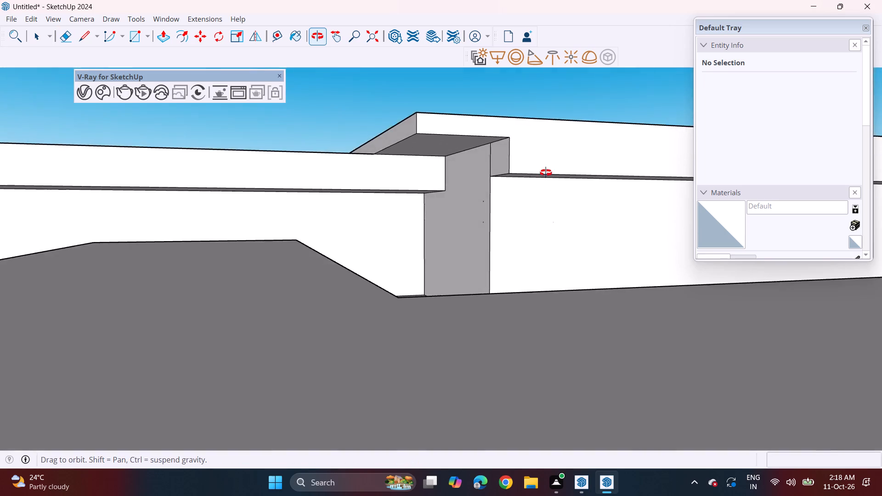
pyautogui.moveTo(546, 173); pyautogui.dragTo(587, 180, button='middle')
pyautogui.scroll(4, 582, 180)
pyautogui.moveTo(558, 201); pyautogui.dragTo(586, 191, button='middle')
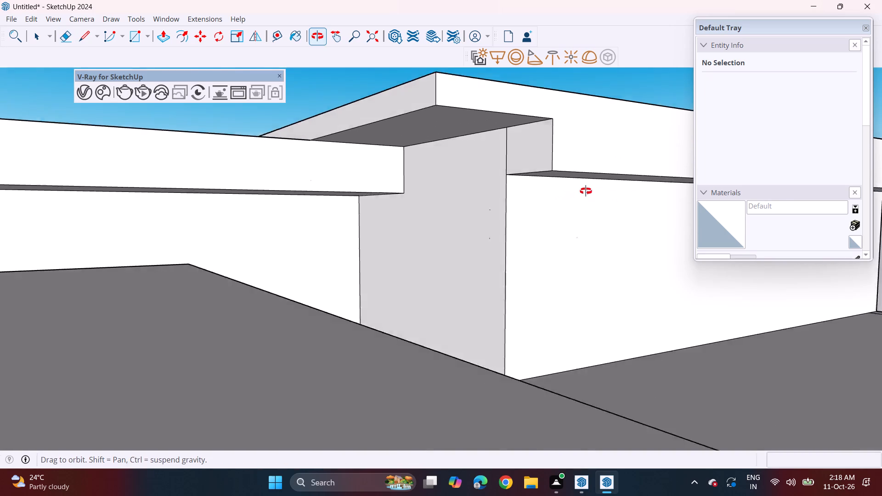
pyautogui.moveTo(586, 191); pyautogui.dragTo(587, 180, button='middle')
pyautogui.moveTo(159, 32); pyautogui.dragTo(165, 38)
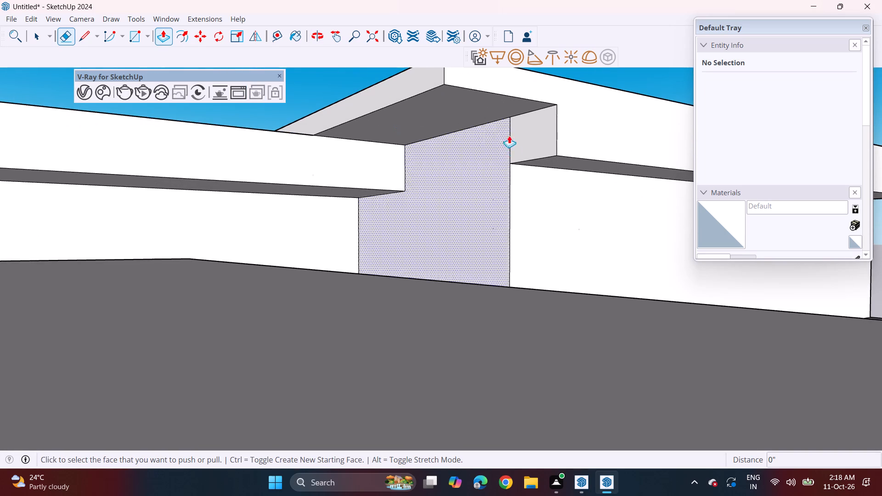
pyautogui.click(575, 169)
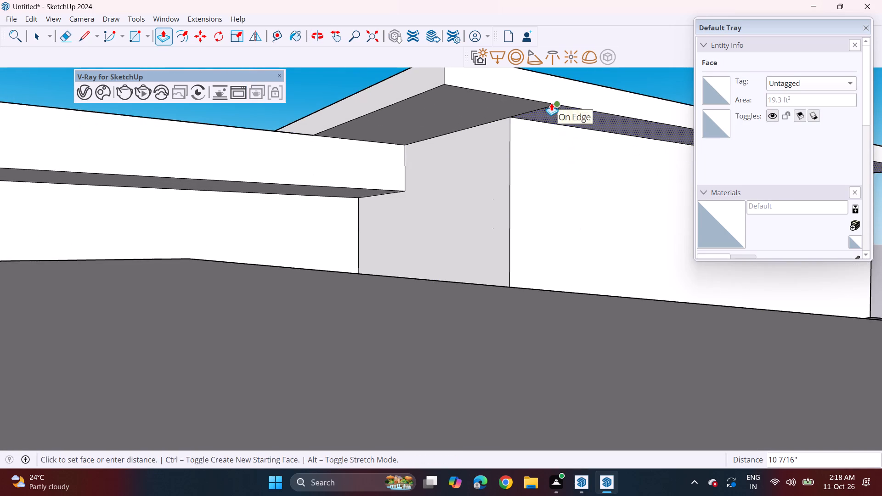
pyautogui.click(551, 103)
# Erase the leftover seam between the two underside faces at the corner of the rear slab's overhang.
pyautogui.moveTo(60, 39); pyautogui.dragTo(83, 50)
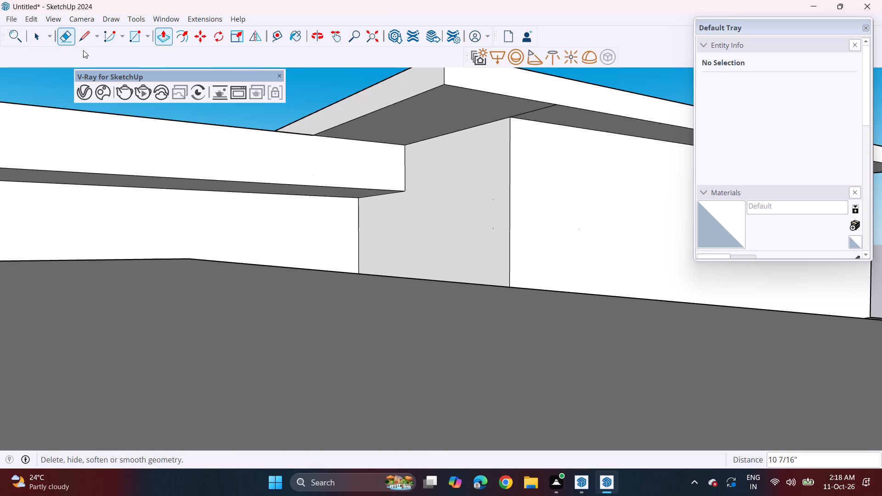
pyautogui.moveTo(83, 50); pyautogui.dragTo(66, 41)
pyautogui.click(528, 111)
# Examine the reshaped roof slabs and the whole house from several angles and distances.
pyautogui.scroll(-4, 425, 197)
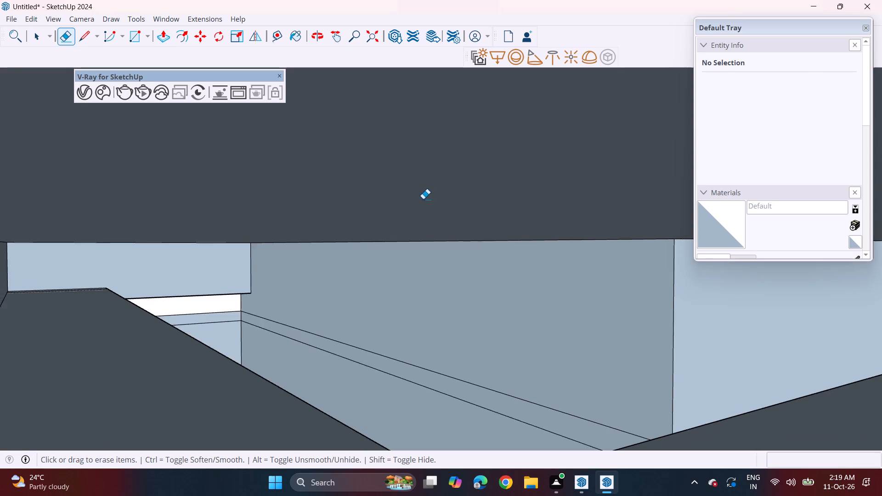
pyautogui.scroll(-6, 423, 199)
pyautogui.moveTo(424, 200); pyautogui.dragTo(437, 271, button='middle')
pyautogui.scroll(-13, 422, 228)
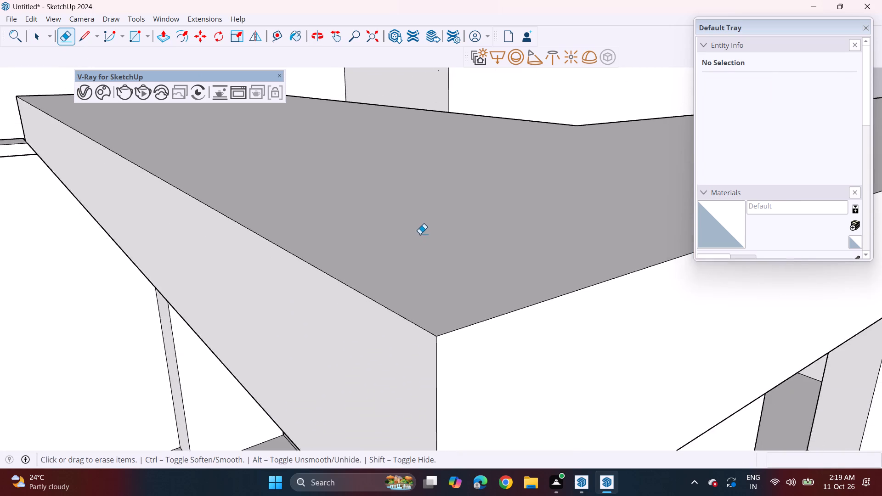
pyautogui.scroll(-20, 420, 234)
pyautogui.moveTo(385, 304); pyautogui.dragTo(426, 276, button='middle')
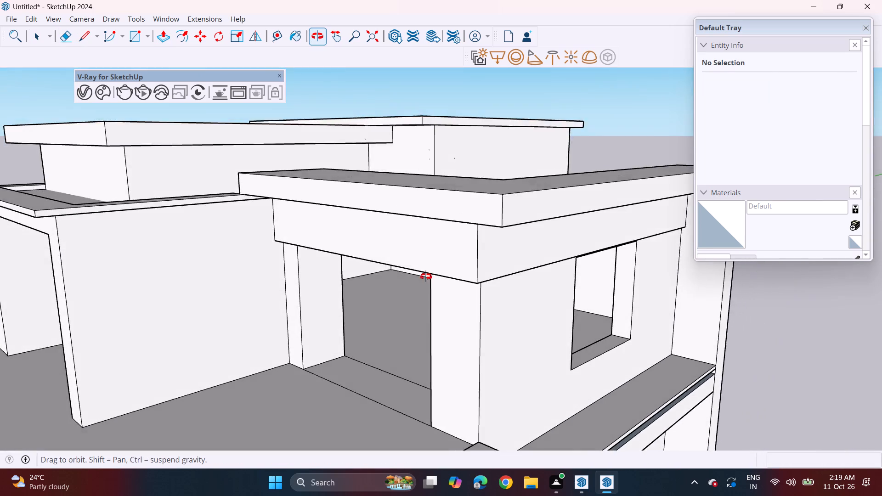
pyautogui.moveTo(426, 276); pyautogui.dragTo(429, 271, button='middle')
pyautogui.scroll(4, 440, 143)
pyautogui.scroll(-6, 423, 160)
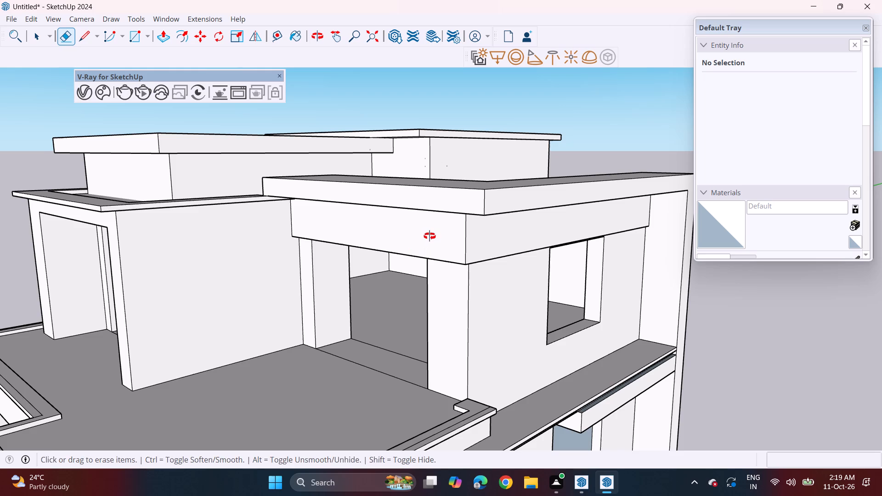
pyautogui.middleClick(430, 236)
pyautogui.keyDown('shift'); pyautogui.moveTo(406, 254); pyautogui.dragTo(478, 177, button='middle'); pyautogui.keyUp('shift')
pyautogui.scroll(-4, 421, 271)
pyautogui.moveTo(345, 372); pyautogui.dragTo(353, 364, button='middle')
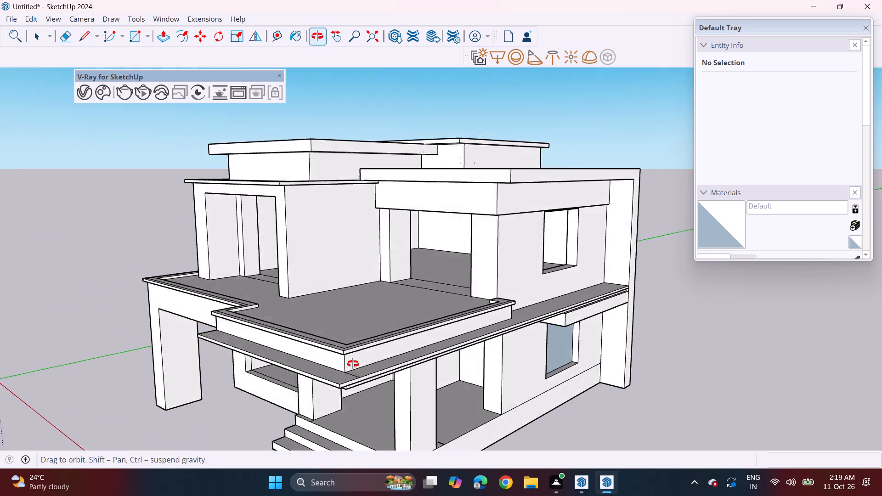
pyautogui.moveTo(353, 364); pyautogui.dragTo(431, 320, button='middle')
pyautogui.scroll(-3, 432, 319)
pyautogui.moveTo(429, 324); pyautogui.dragTo(435, 314, button='middle')
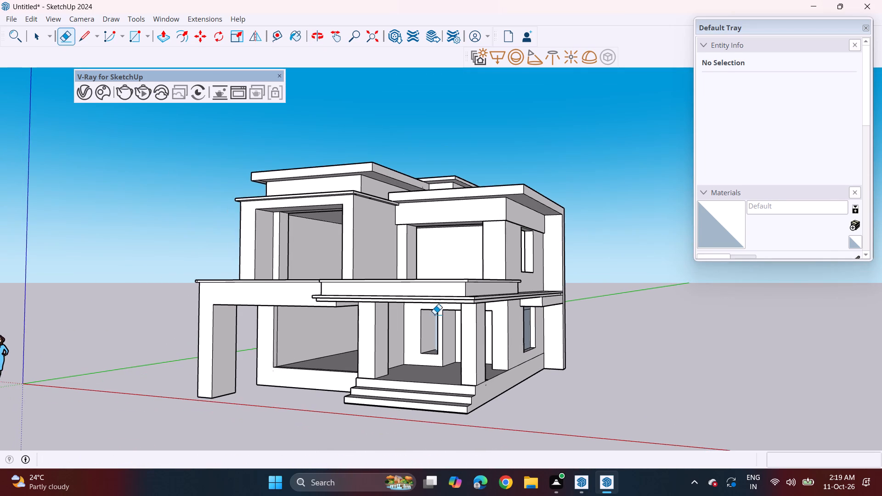
pyautogui.scroll(1, 433, 289)
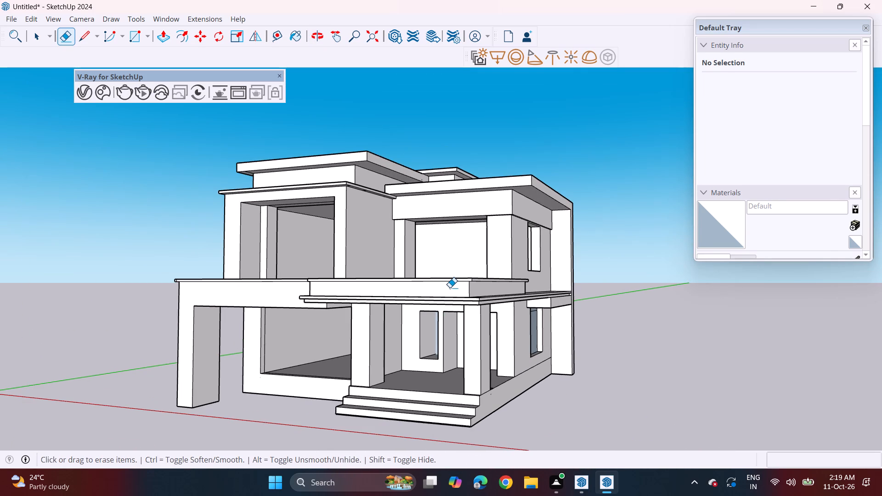
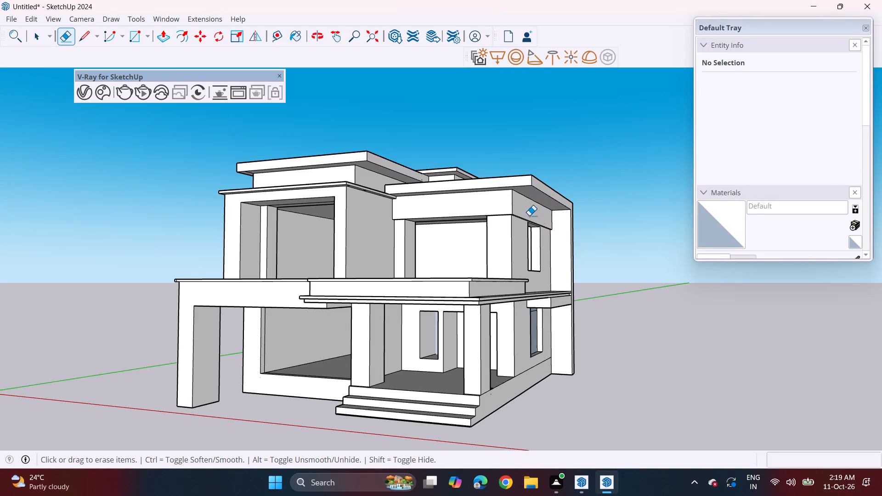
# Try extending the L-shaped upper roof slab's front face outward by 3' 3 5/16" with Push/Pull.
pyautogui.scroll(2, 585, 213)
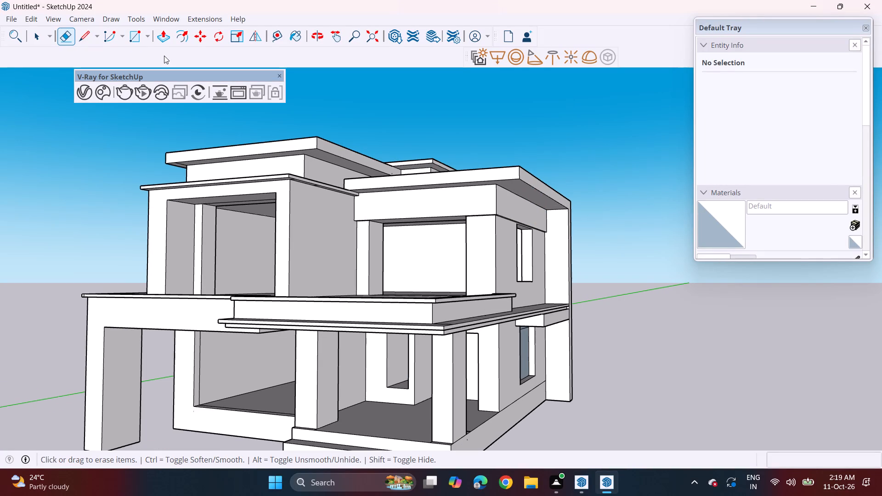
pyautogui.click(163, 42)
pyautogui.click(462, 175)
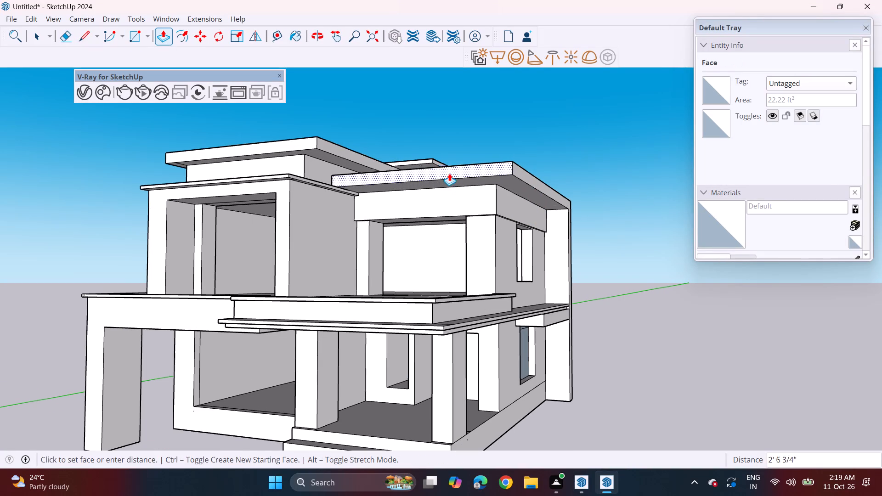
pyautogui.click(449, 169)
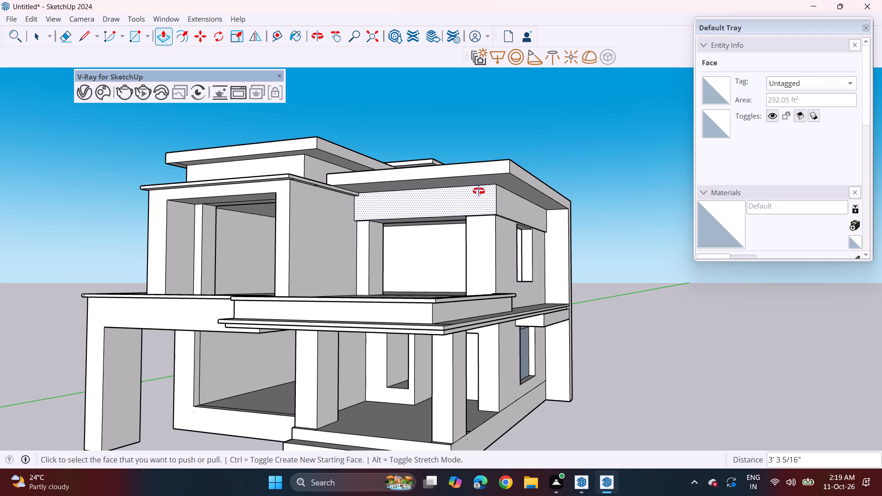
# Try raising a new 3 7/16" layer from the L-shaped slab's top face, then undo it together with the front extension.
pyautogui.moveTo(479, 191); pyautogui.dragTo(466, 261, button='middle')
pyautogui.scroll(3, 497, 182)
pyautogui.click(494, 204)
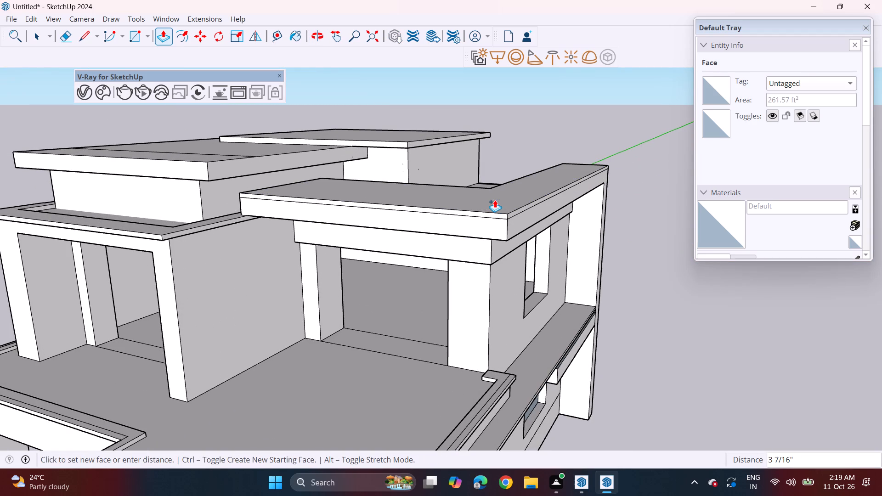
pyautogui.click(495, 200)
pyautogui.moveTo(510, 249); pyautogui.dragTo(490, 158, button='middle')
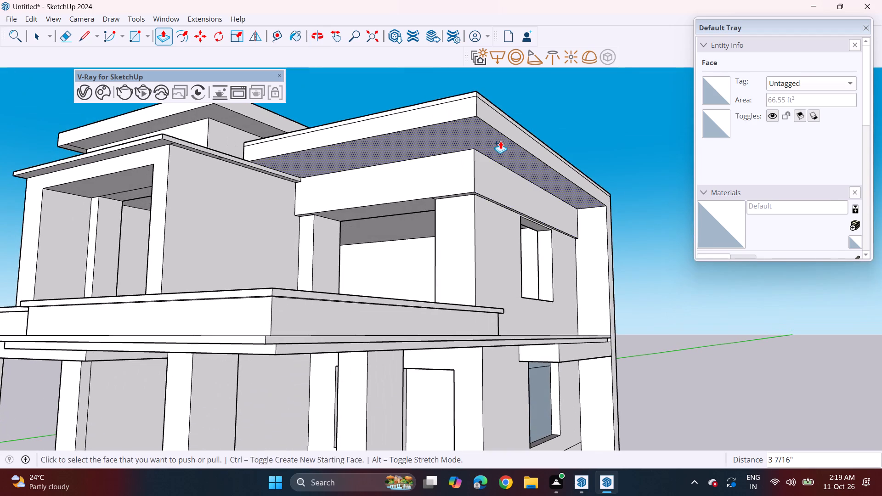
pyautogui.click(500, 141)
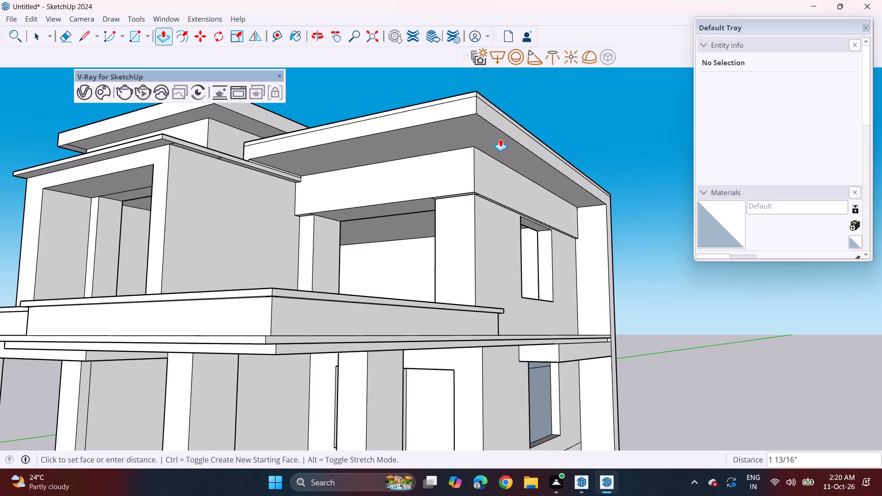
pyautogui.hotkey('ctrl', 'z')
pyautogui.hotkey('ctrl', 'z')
# Push/Pull the L-shaped roof slab's front face outward by about 2' 5 1/2" to deepen its overhang.
pyautogui.moveTo(492, 150); pyautogui.dragTo(489, 191, button='middle')
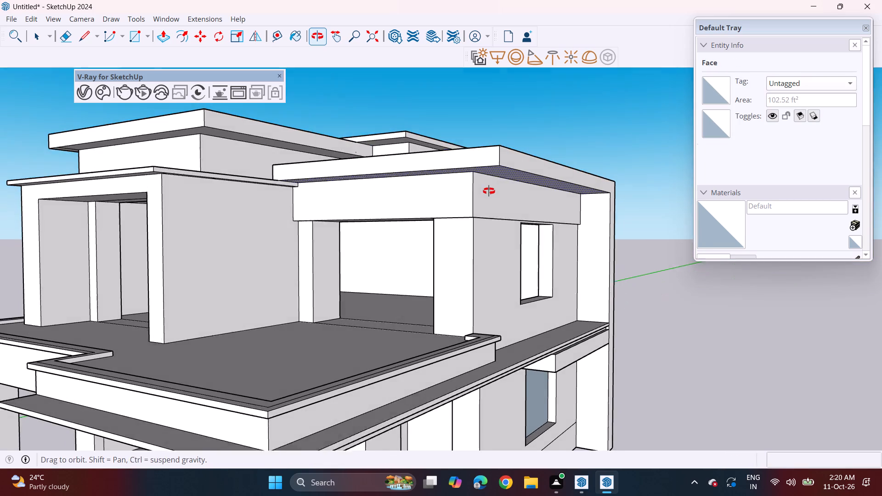
pyautogui.moveTo(489, 191); pyautogui.dragTo(488, 193, button='middle')
pyautogui.click(466, 166)
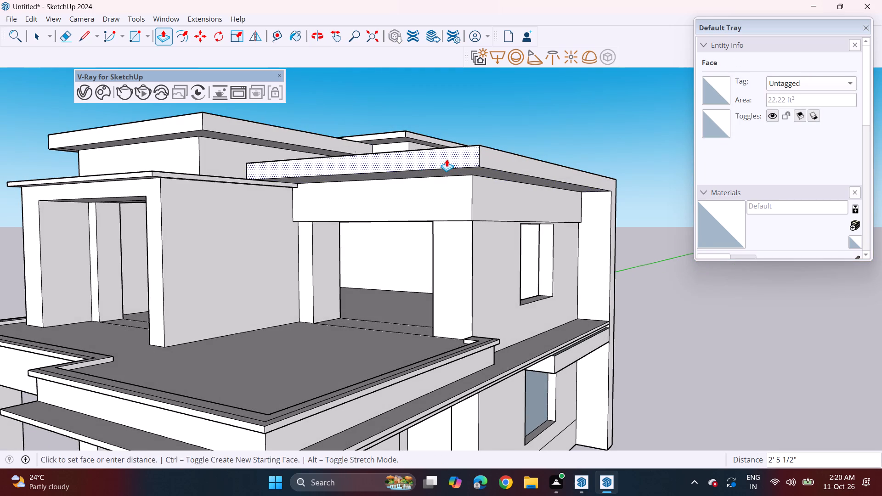
pyautogui.click(447, 159)
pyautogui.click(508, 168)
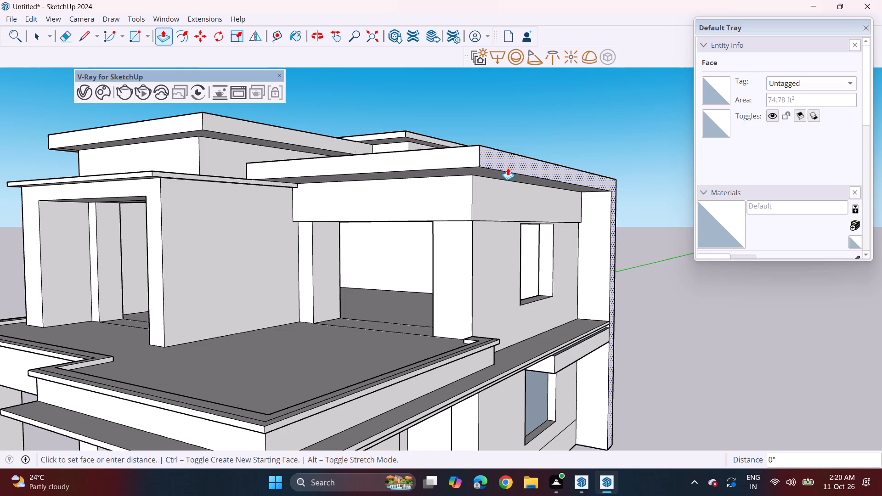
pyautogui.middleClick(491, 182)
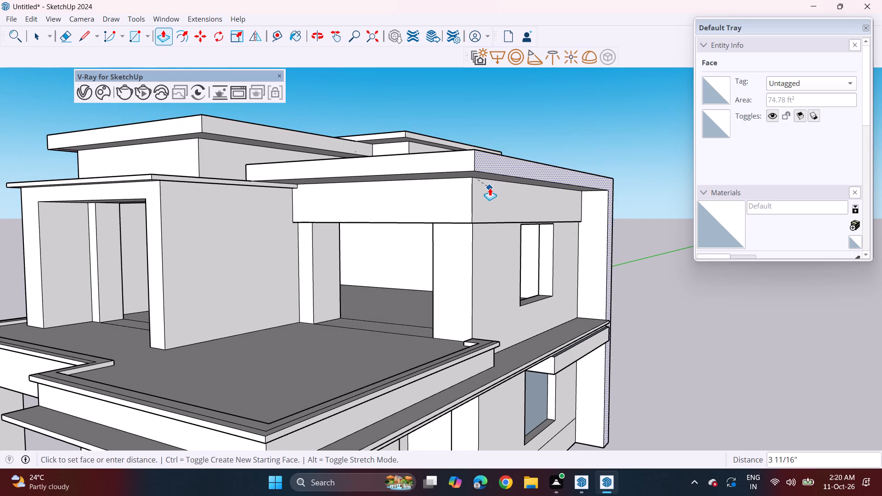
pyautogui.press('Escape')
# Push the L-shaped roof slab's top face down 4 3/8" to thin the slab.
pyautogui.moveTo(502, 168); pyautogui.dragTo(489, 237, button='middle')
pyautogui.click(475, 211)
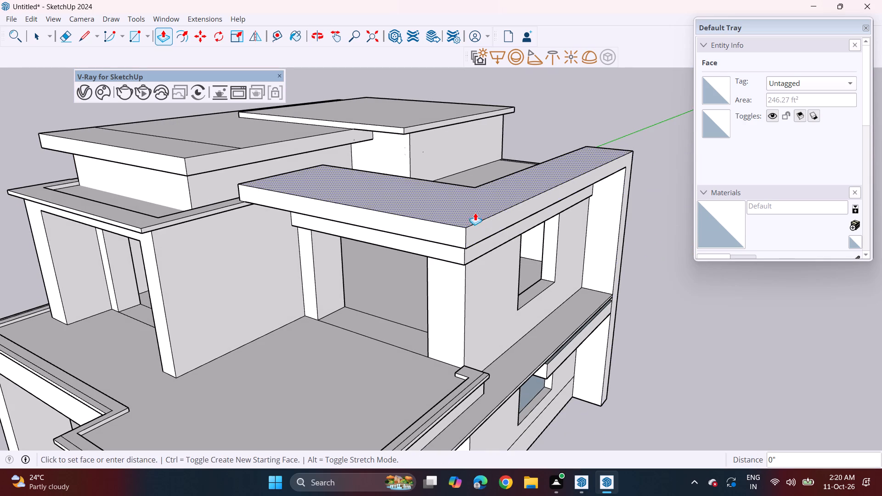
pyautogui.click(475, 217)
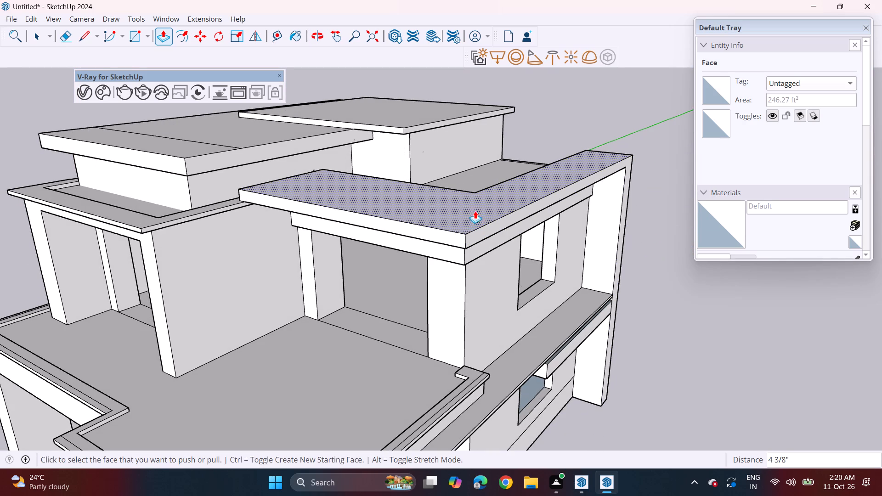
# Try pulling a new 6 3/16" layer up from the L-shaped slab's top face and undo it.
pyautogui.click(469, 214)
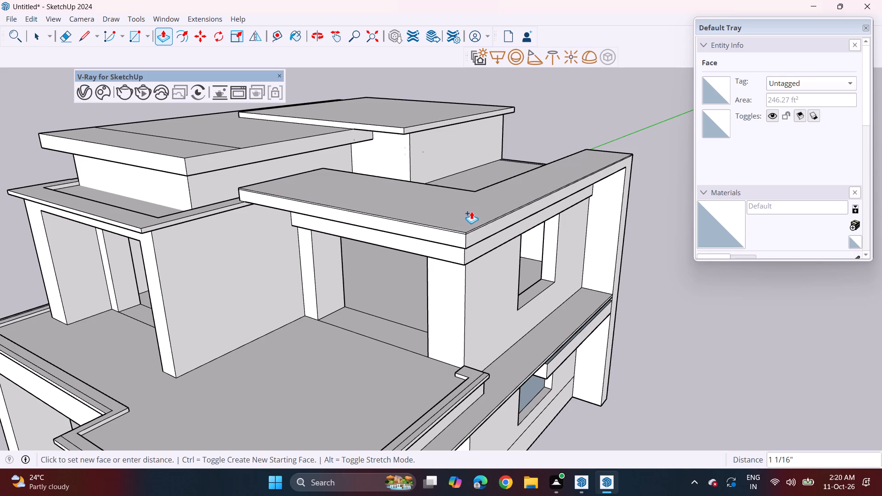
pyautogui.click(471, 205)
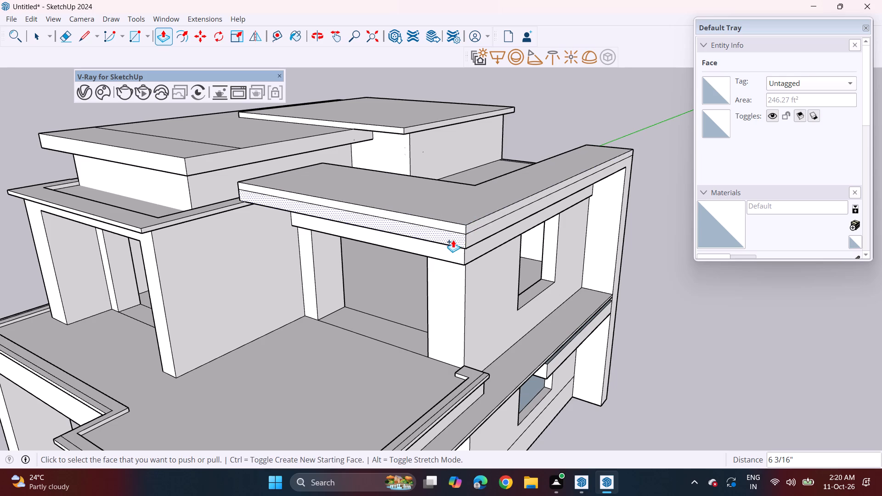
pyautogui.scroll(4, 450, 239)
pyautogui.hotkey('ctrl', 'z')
# Push/Pull a new 3 7/16" layer up from the L-shaped roof slab's top face, keeping the original face edges.
pyautogui.click(464, 207)
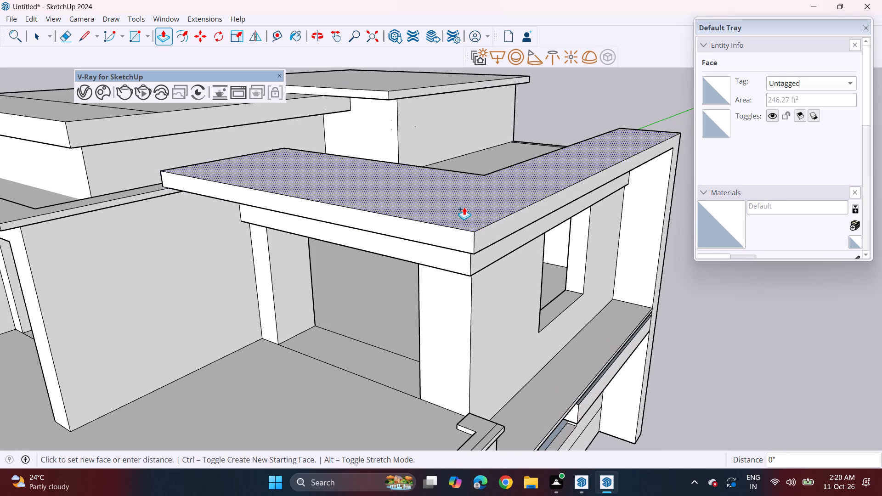
pyautogui.click(466, 200)
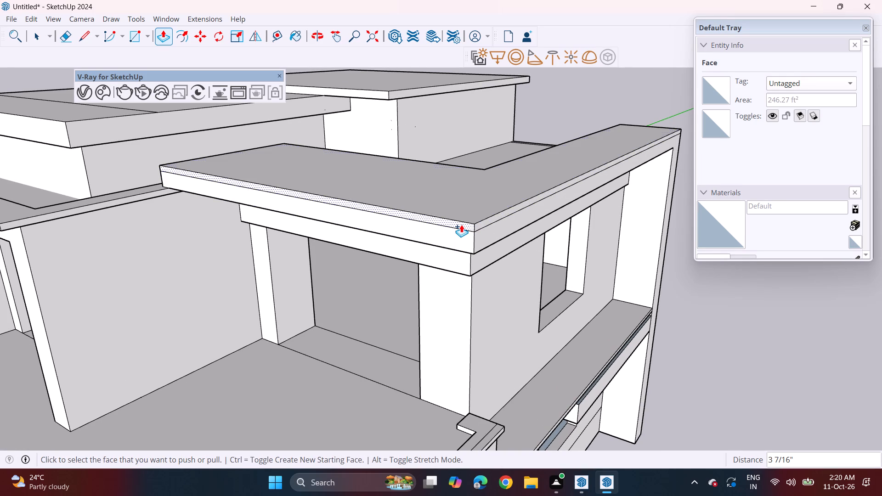
# Push/Pull the new top layer's front and outer side faces outward by the same distance to form a projecting lip.
pyautogui.click(461, 225)
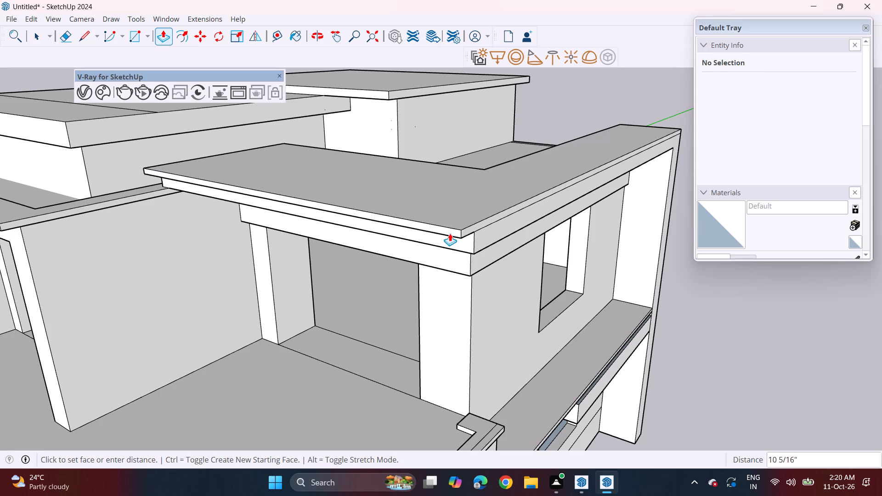
pyautogui.click(453, 230)
pyautogui.doubleClick(474, 227)
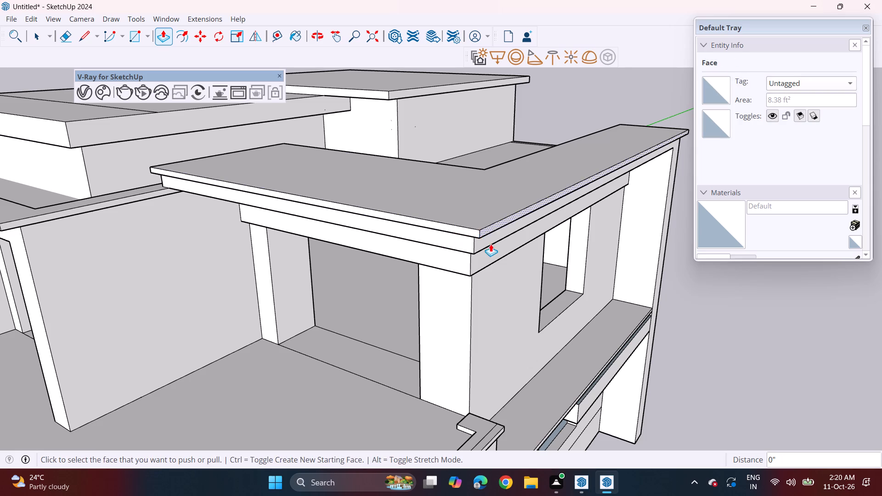
# Examine the new roof lip and the whole house's massing from the front and side at several angles and distances.
pyautogui.moveTo(487, 242); pyautogui.dragTo(483, 197, button='middle')
pyautogui.scroll(-3, 481, 185)
pyautogui.moveTo(486, 233); pyautogui.dragTo(493, 199, button='middle')
pyautogui.scroll(-4, 493, 195)
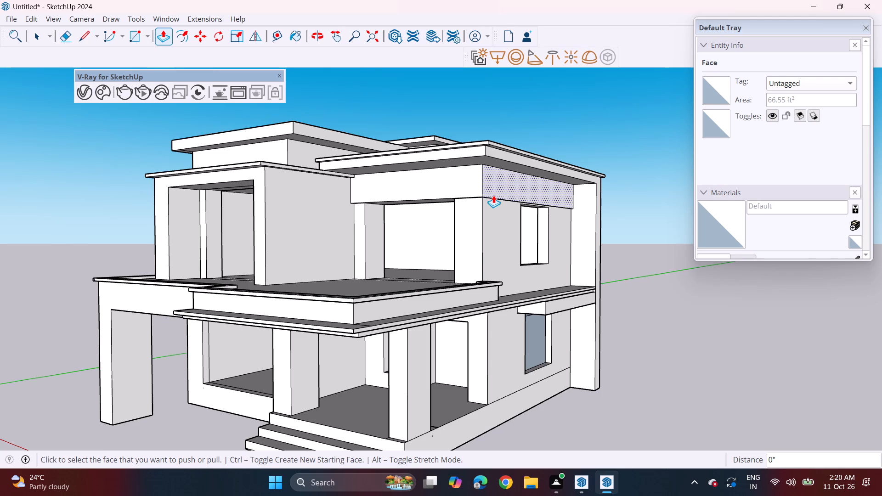
pyautogui.scroll(-2, 430, 335)
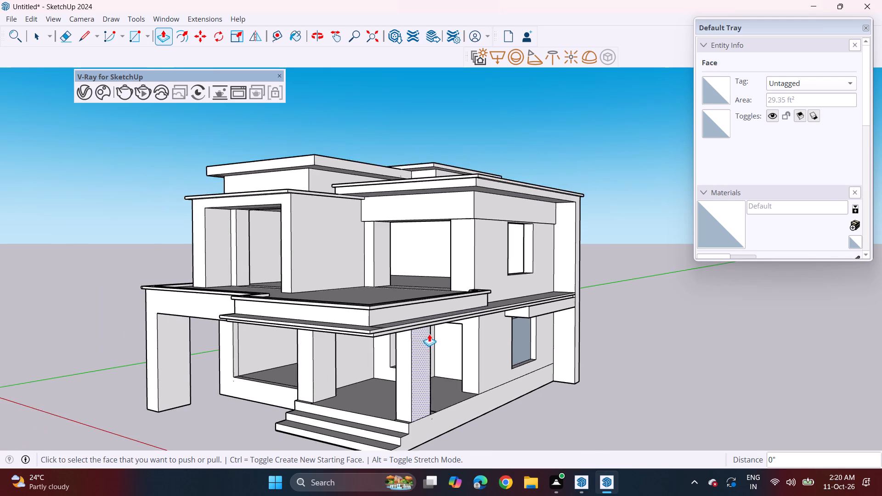
pyautogui.moveTo(430, 333); pyautogui.dragTo(492, 306, button='middle')
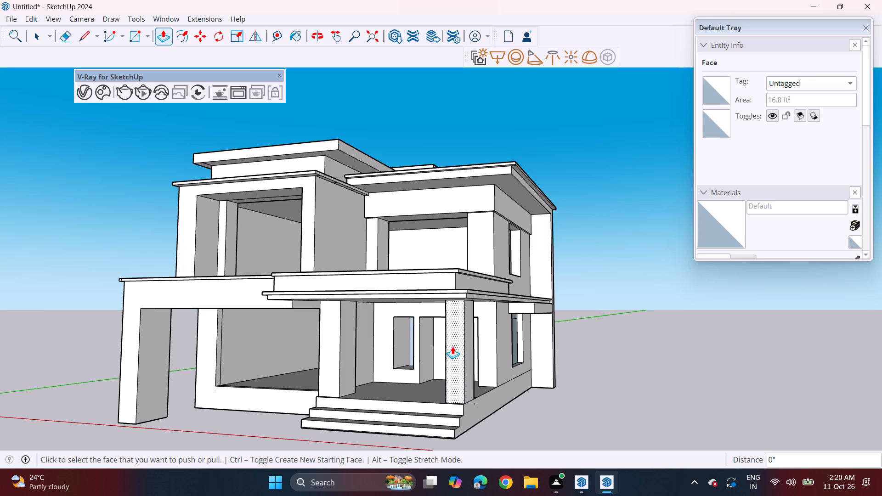
pyautogui.scroll(-2, 502, 352)
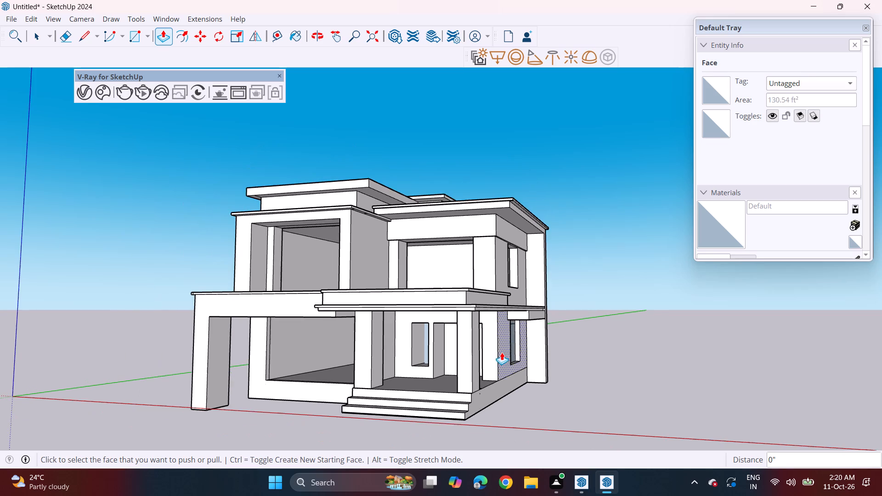
pyautogui.moveTo(557, 348); pyautogui.dragTo(521, 343, button='middle')
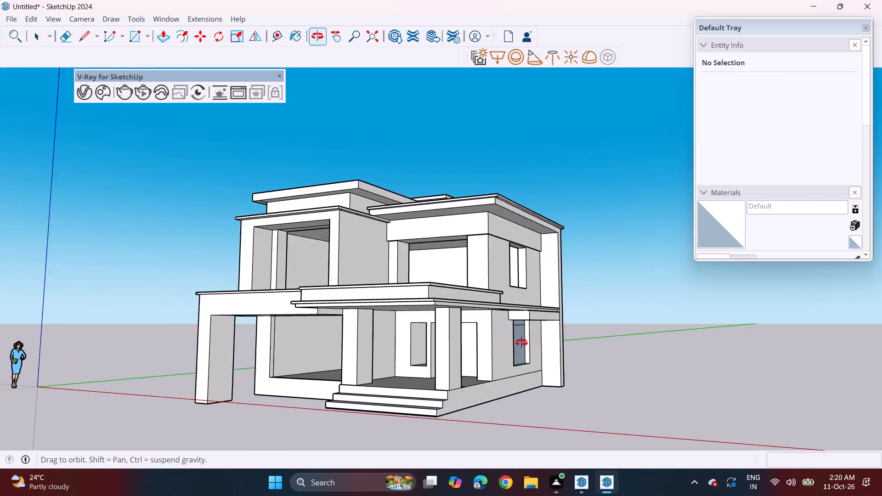
pyautogui.moveTo(521, 343); pyautogui.dragTo(542, 354, button='middle')
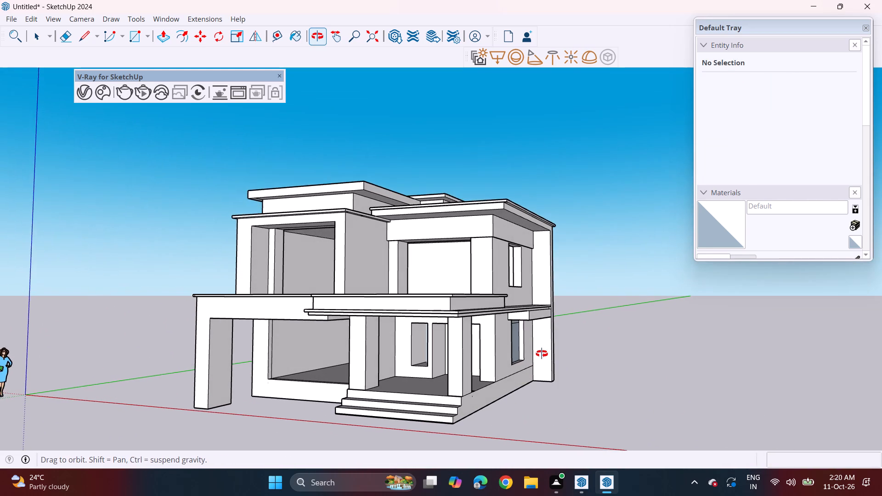
pyautogui.moveTo(542, 354); pyautogui.dragTo(565, 356, button='middle')
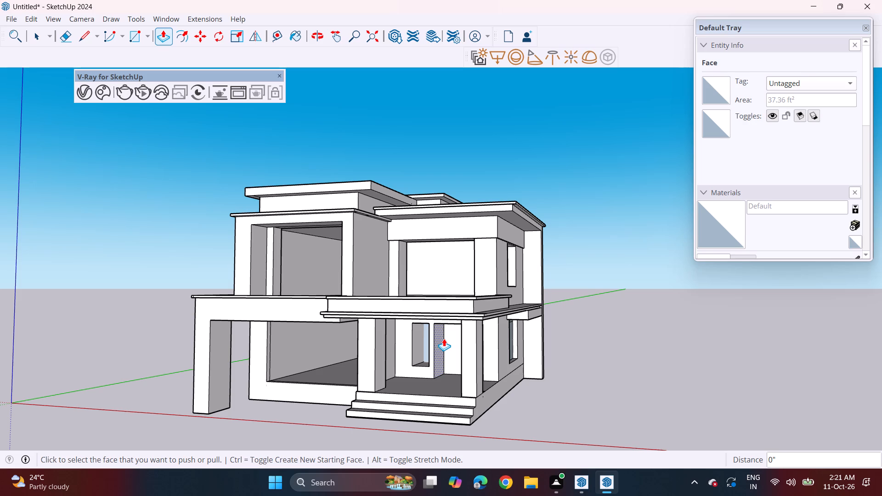
pyautogui.moveTo(299, 361); pyautogui.dragTo(404, 345, button='middle')
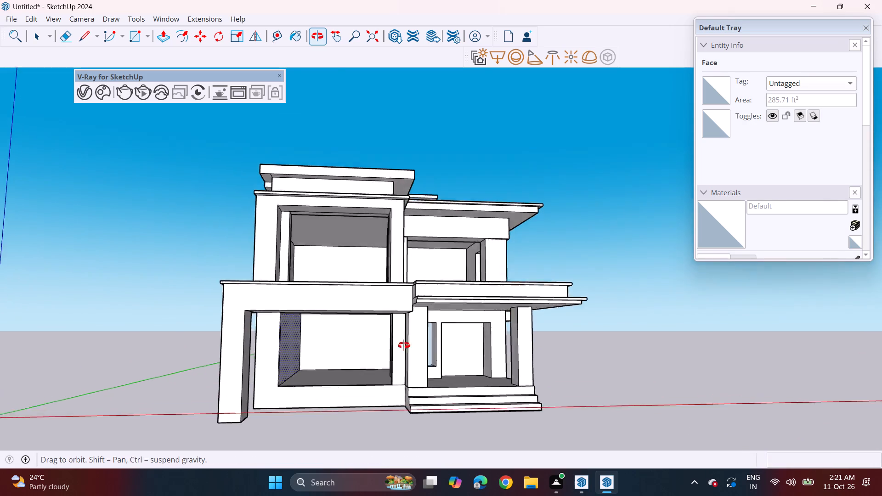
pyautogui.moveTo(404, 345); pyautogui.dragTo(358, 357, button='middle')
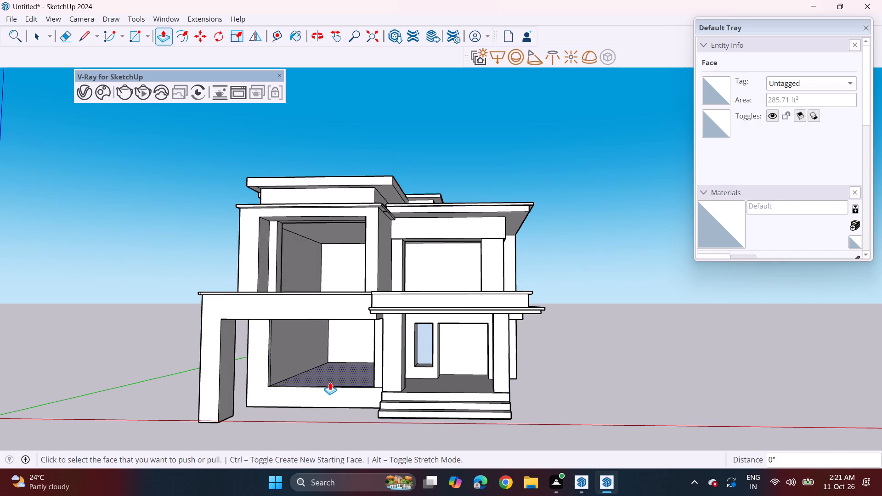
pyautogui.moveTo(504, 392); pyautogui.dragTo(404, 396, button='middle')
pyautogui.keyDown('shift'); pyautogui.moveTo(402, 396); pyautogui.dragTo(500, 407, button='middle'); pyautogui.keyUp('shift')
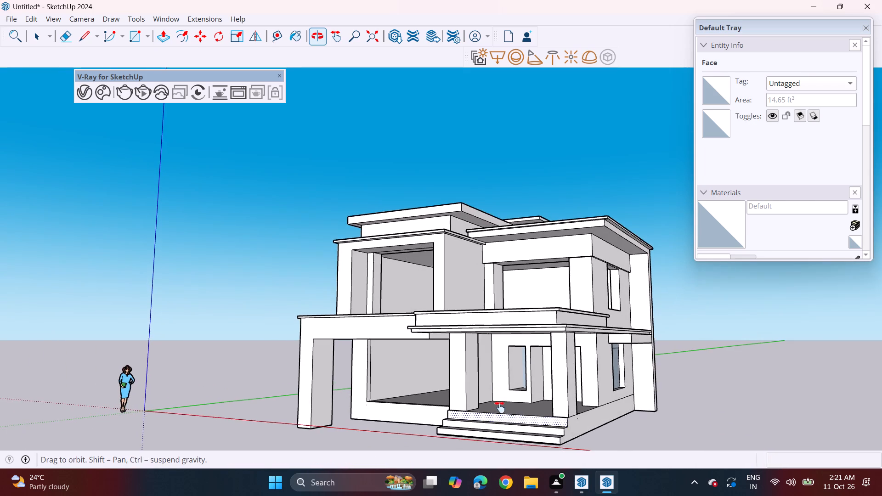
pyautogui.keyDown('shift'); pyautogui.moveTo(500, 407); pyautogui.dragTo(500, 410, button='middle'); pyautogui.keyUp('shift')
pyautogui.keyDown('shift'); pyautogui.moveTo(533, 394); pyautogui.dragTo(498, 377, button='middle'); pyautogui.keyUp('shift')
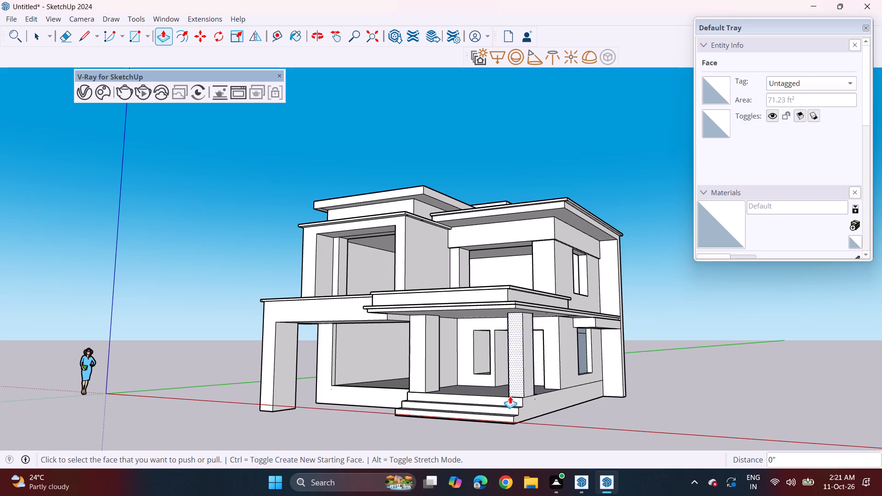
pyautogui.moveTo(511, 397); pyautogui.dragTo(566, 410, button='middle')
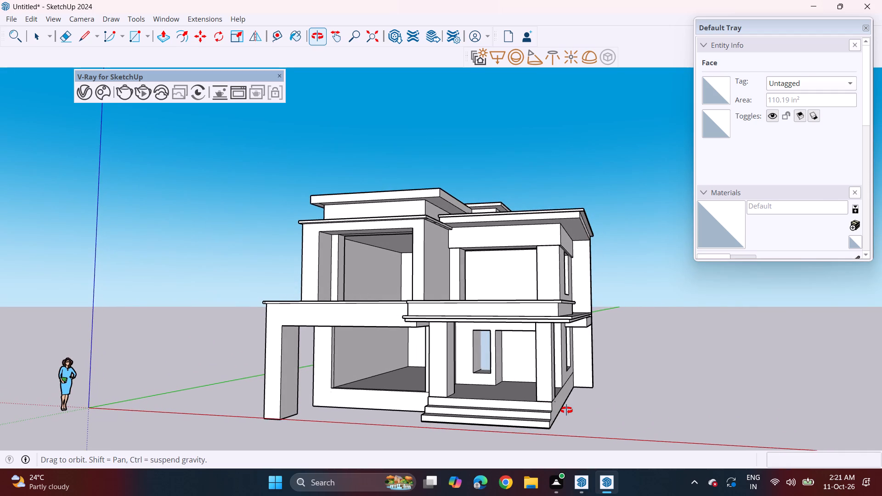
pyautogui.moveTo(566, 410); pyautogui.dragTo(567, 410, button='middle')
pyautogui.moveTo(553, 400); pyautogui.dragTo(484, 393, button='middle')
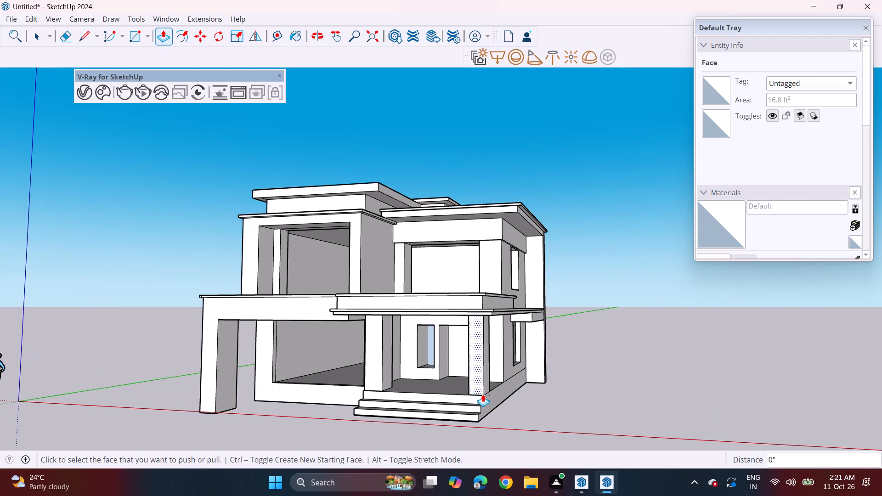
pyautogui.moveTo(483, 394); pyautogui.dragTo(491, 386, button='middle')
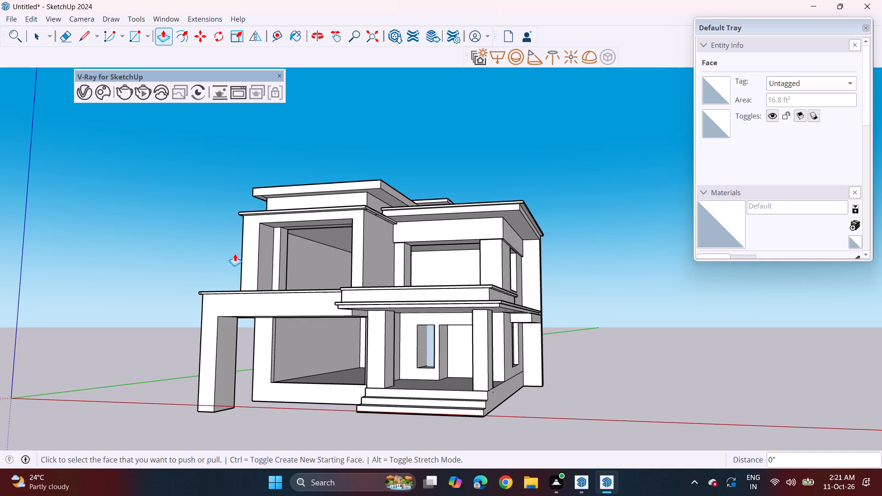
# Import the Exterior+Sliding+Doors model from the Downloads folder and place it on the ground beside the front carport pillar.
pyautogui.click(11, 21)
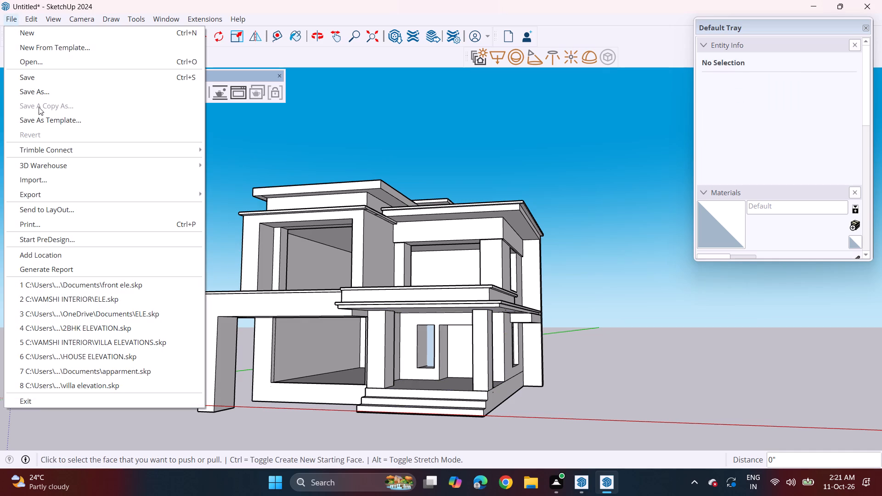
pyautogui.click(40, 180)
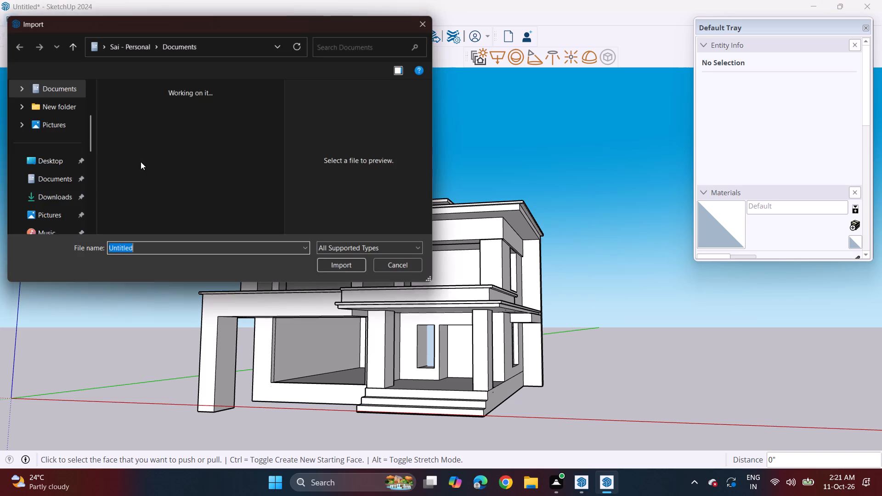
pyautogui.scroll(-12, 169, 152)
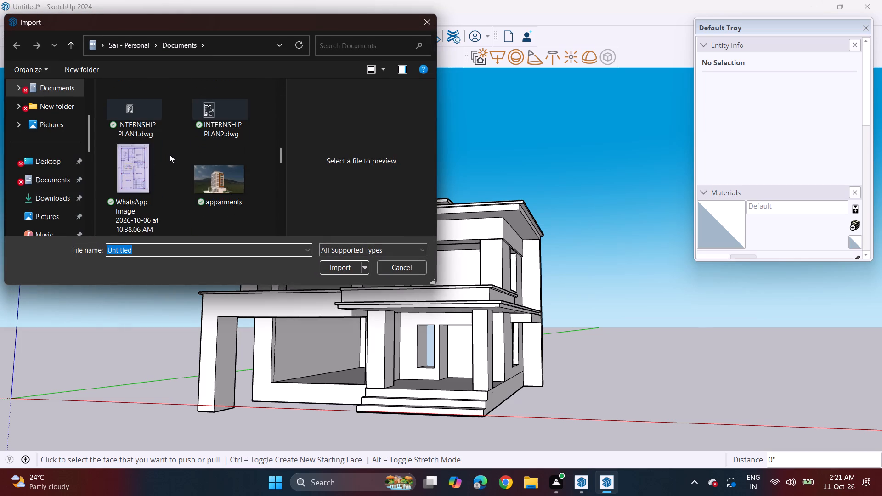
pyautogui.scroll(-11, 170, 154)
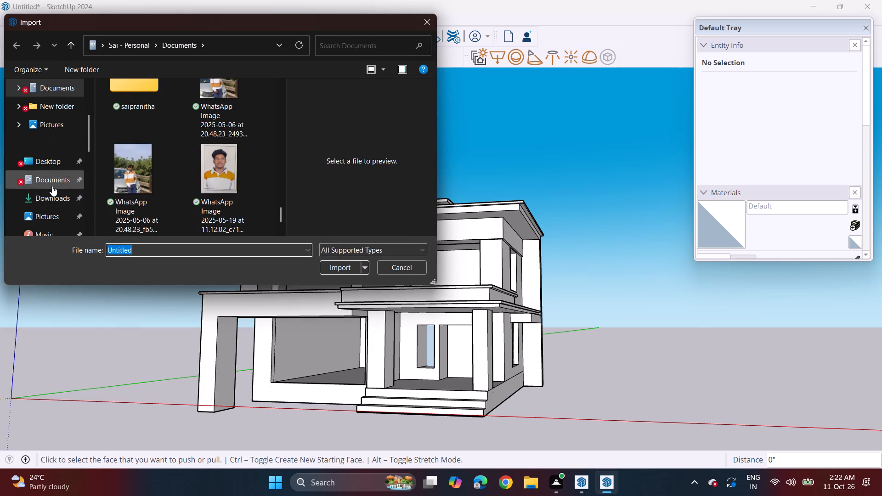
pyautogui.doubleClick(52, 196)
pyautogui.scroll(-4, 170, 156)
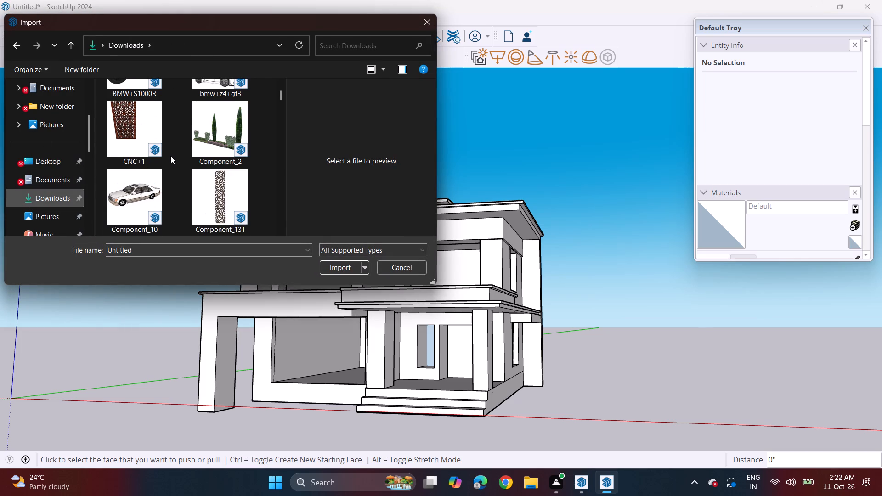
pyautogui.scroll(-4, 175, 169)
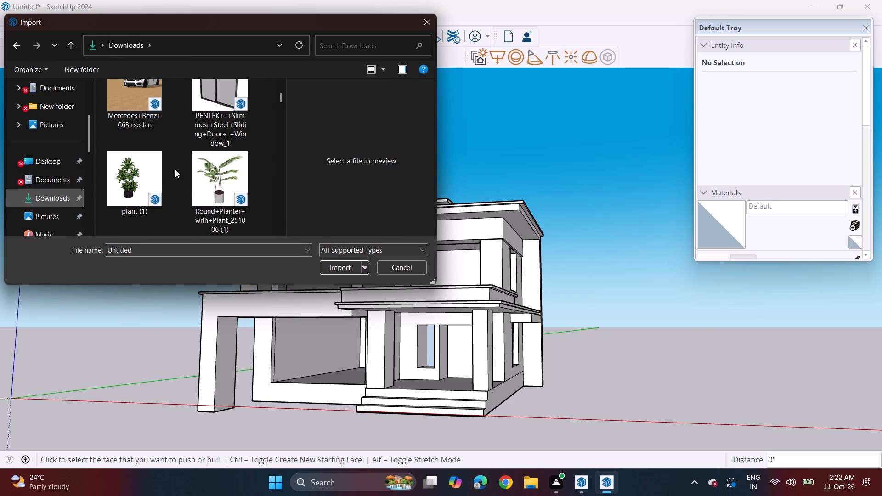
pyautogui.scroll(2, 175, 169)
pyautogui.scroll(-1, 175, 169)
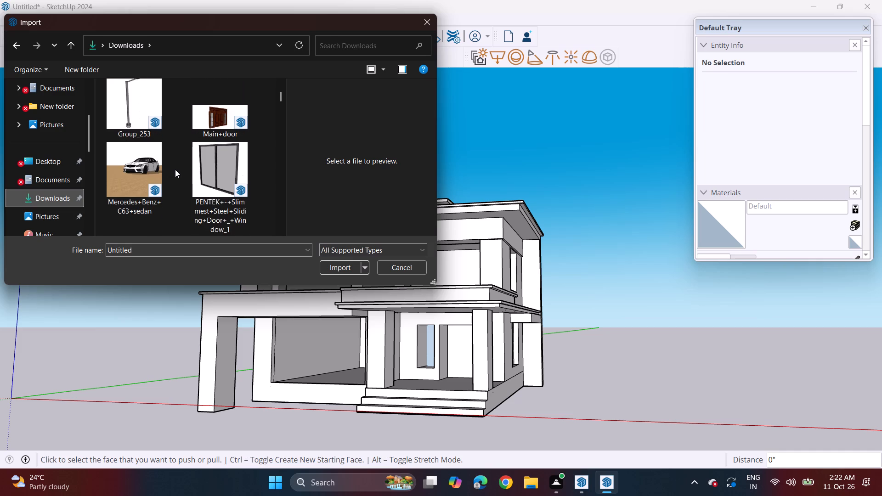
pyautogui.scroll(-1, 175, 169)
pyautogui.scroll(3, 175, 169)
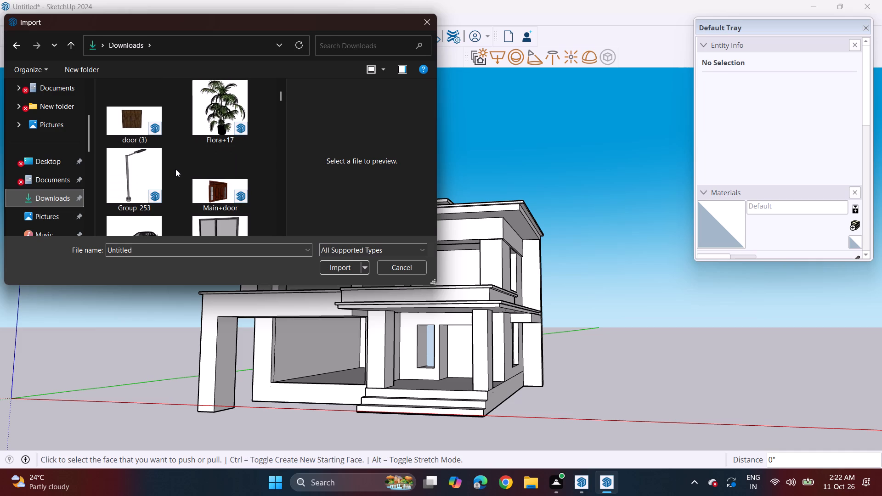
pyautogui.scroll(-2, 187, 191)
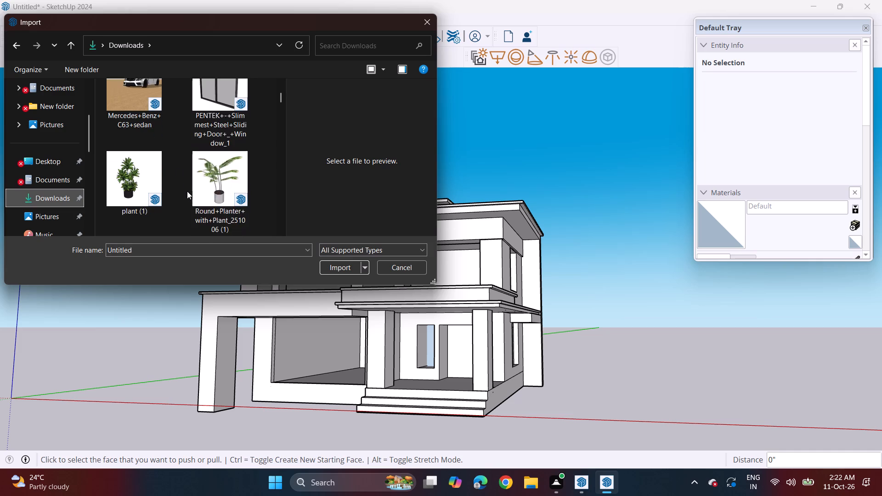
pyautogui.scroll(-7, 187, 191)
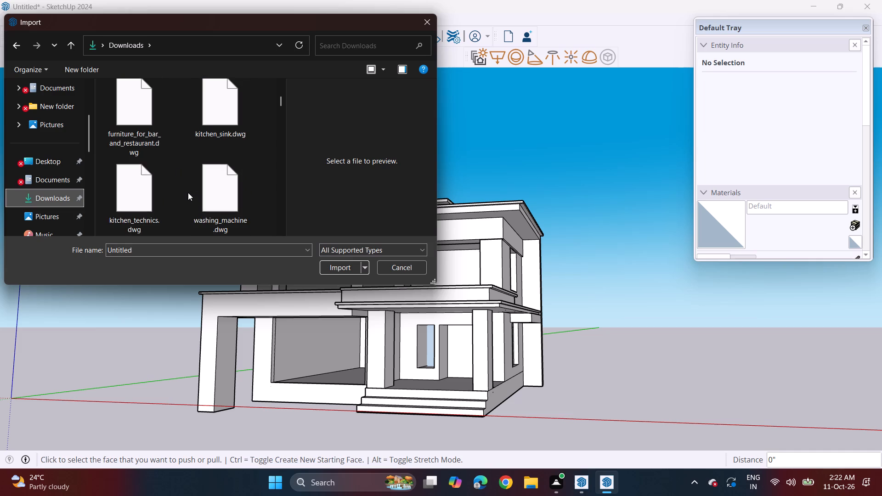
pyautogui.scroll(-9, 188, 192)
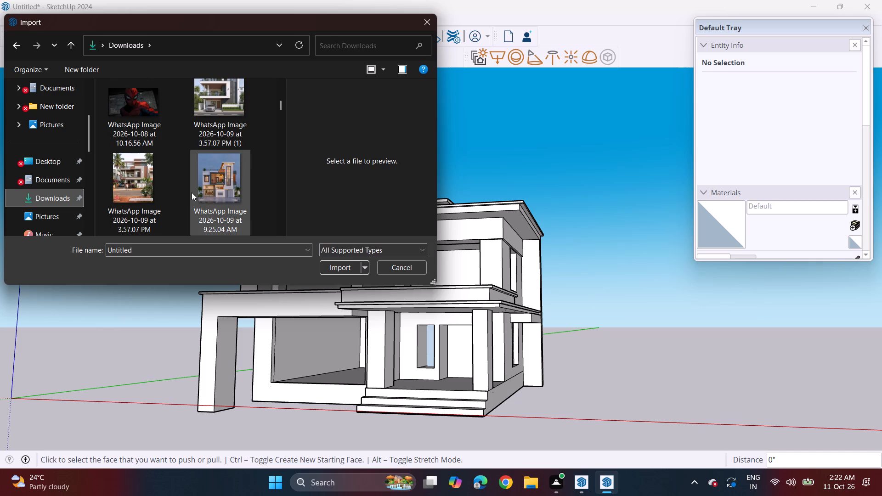
pyautogui.scroll(-12, 192, 192)
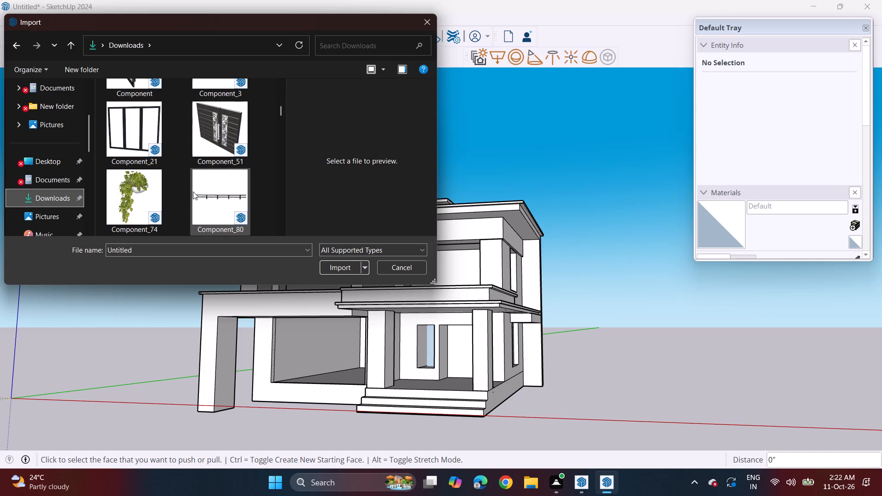
pyautogui.scroll(-2, 193, 192)
pyautogui.scroll(2, 193, 191)
pyautogui.scroll(-2, 193, 193)
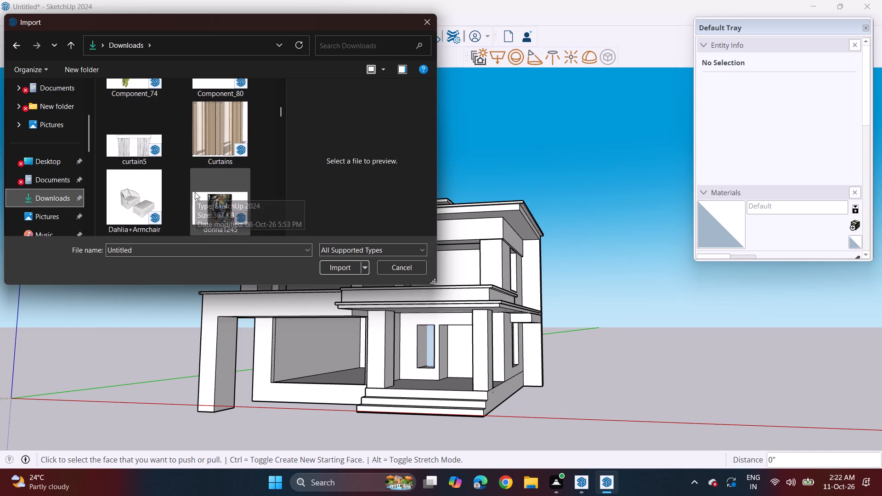
pyautogui.scroll(-3, 195, 191)
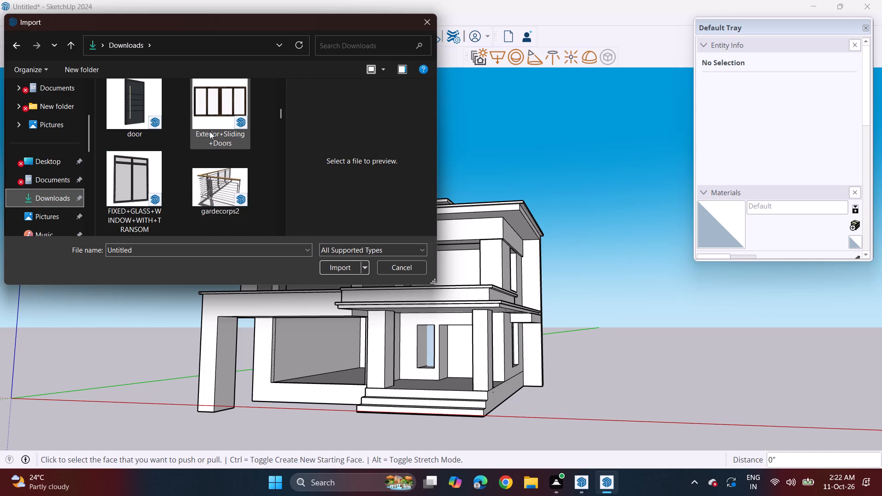
pyautogui.click(214, 124)
pyautogui.click(348, 264)
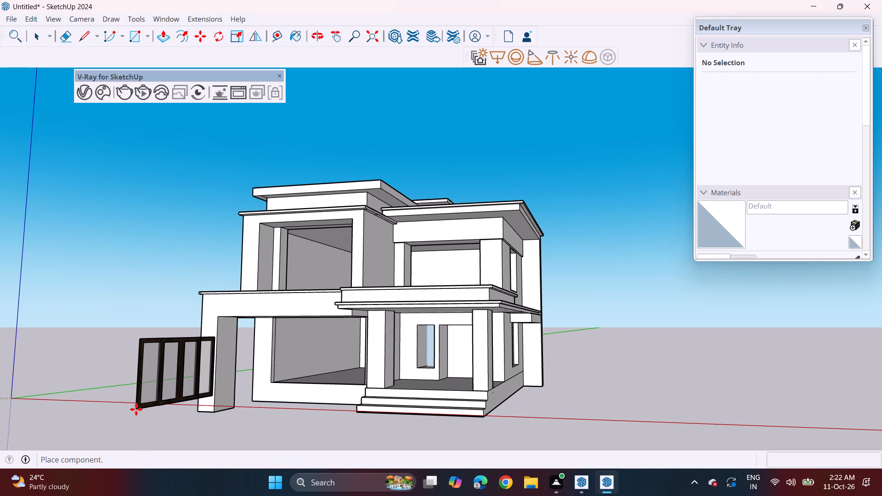
pyautogui.click(136, 409)
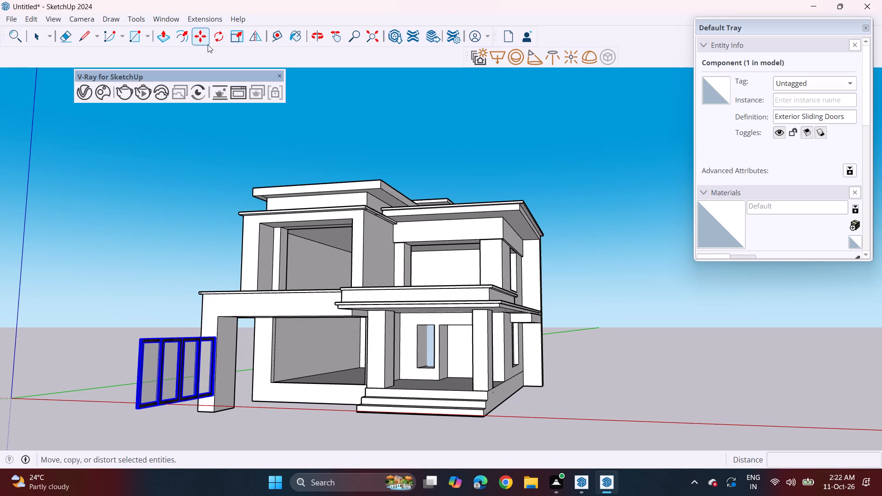
# Rotate the sliding doors component 90° on the ground plane so it runs parallel to the house front.
pyautogui.click(217, 37)
pyautogui.scroll(-8, 215, 329)
pyautogui.moveTo(211, 375); pyautogui.dragTo(205, 427, button='middle')
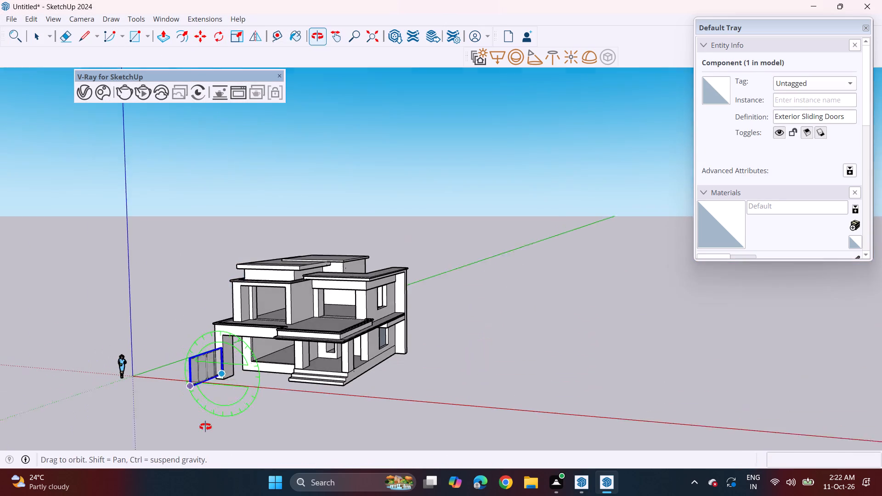
pyautogui.moveTo(205, 427); pyautogui.dragTo(205, 431, button='middle')
pyautogui.scroll(5, 222, 398)
pyautogui.click(220, 401)
pyautogui.click(254, 409)
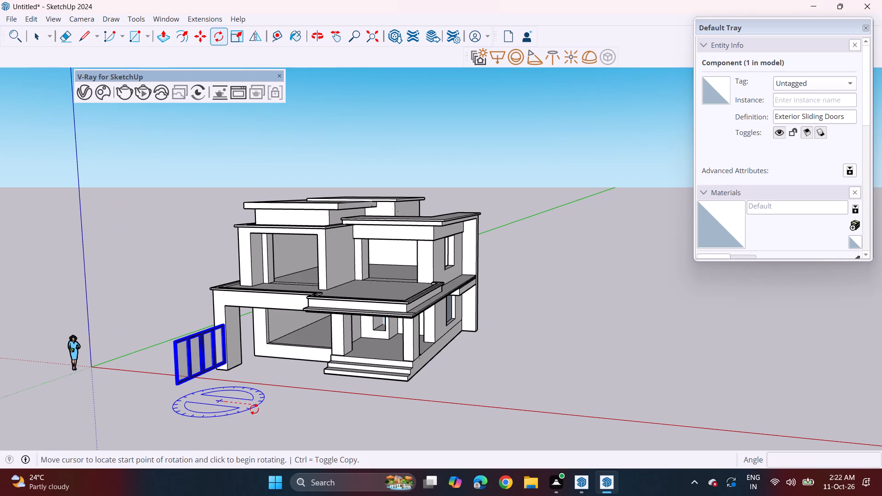
pyautogui.click(177, 421)
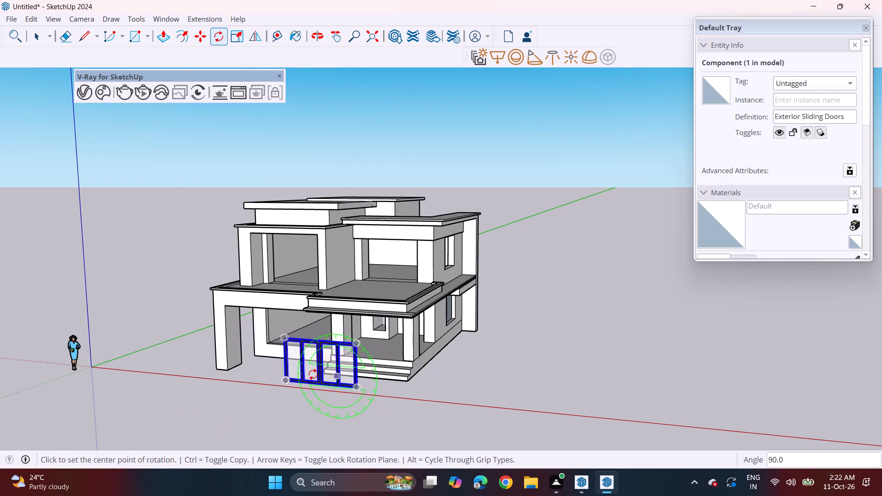
# Move the sliding doors by their top corner to the top corner of the large upper-floor opening above the carport.
pyautogui.moveTo(311, 374); pyautogui.dragTo(422, 356, button='middle')
pyautogui.scroll(6, 440, 346)
pyautogui.press('m')
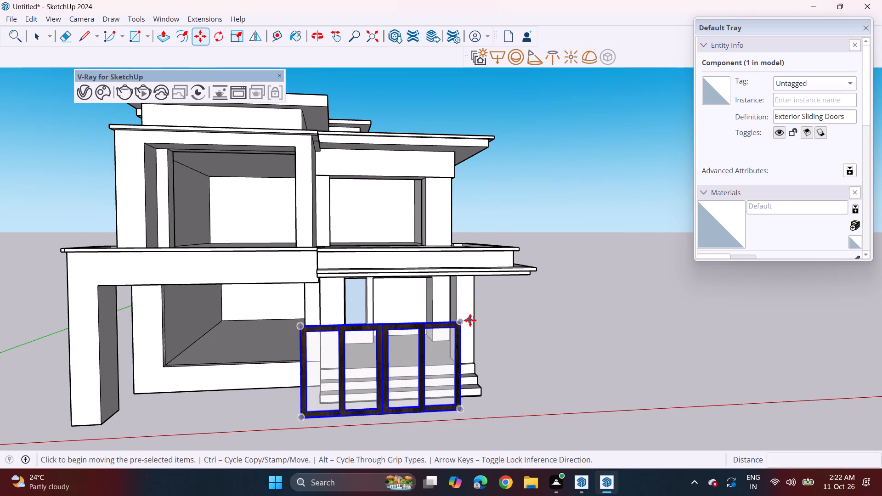
pyautogui.click(463, 322)
pyautogui.keyDown('shift'); pyautogui.moveTo(296, 182); pyautogui.dragTo(348, 231, button='middle'); pyautogui.keyUp('shift')
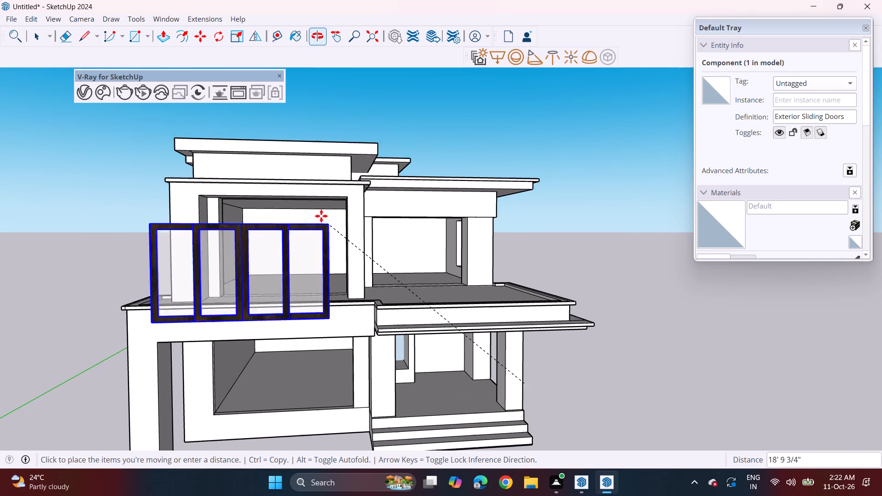
pyautogui.scroll(4, 336, 190)
pyautogui.moveTo(337, 203); pyautogui.dragTo(334, 226, button='middle')
pyautogui.scroll(3, 340, 219)
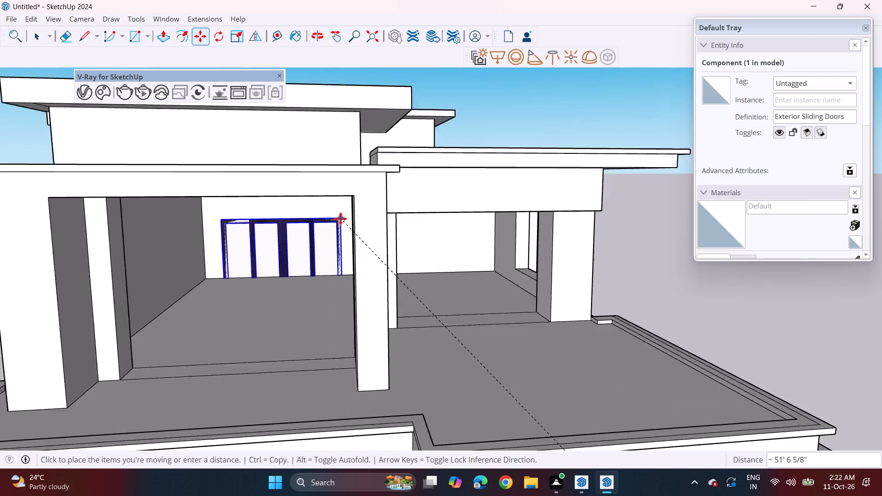
pyautogui.scroll(2, 340, 219)
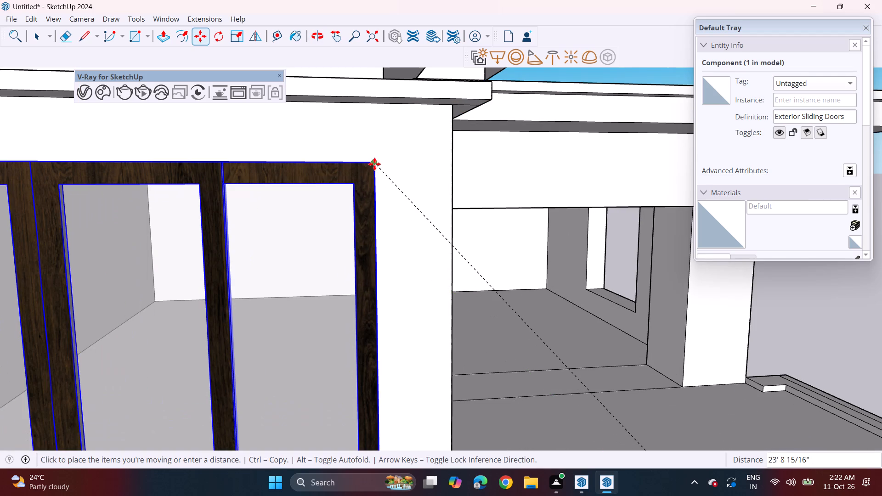
pyautogui.click(374, 164)
# Stretch the sliding doors' width by a factor of about 1.03 toward the opening's far side.
pyautogui.scroll(-7, 418, 206)
pyautogui.scroll(-4, 386, 277)
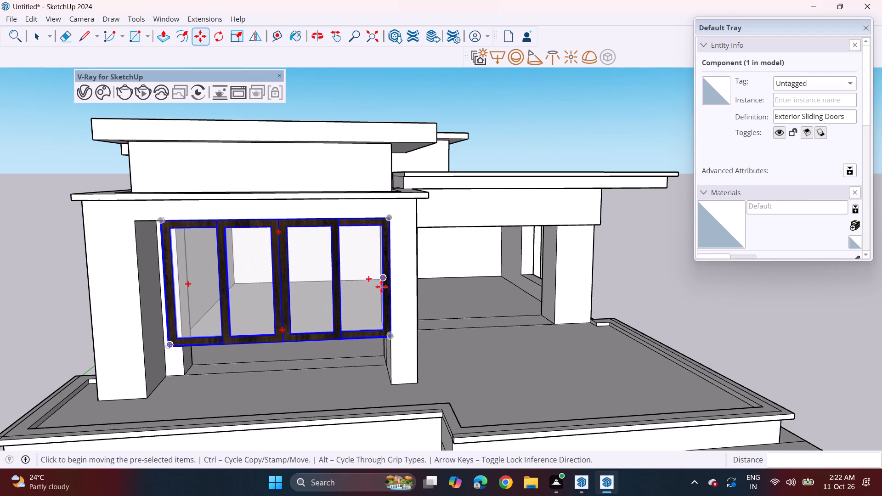
pyautogui.moveTo(186, 354); pyautogui.dragTo(235, 348, button='middle')
pyautogui.scroll(3, 240, 324)
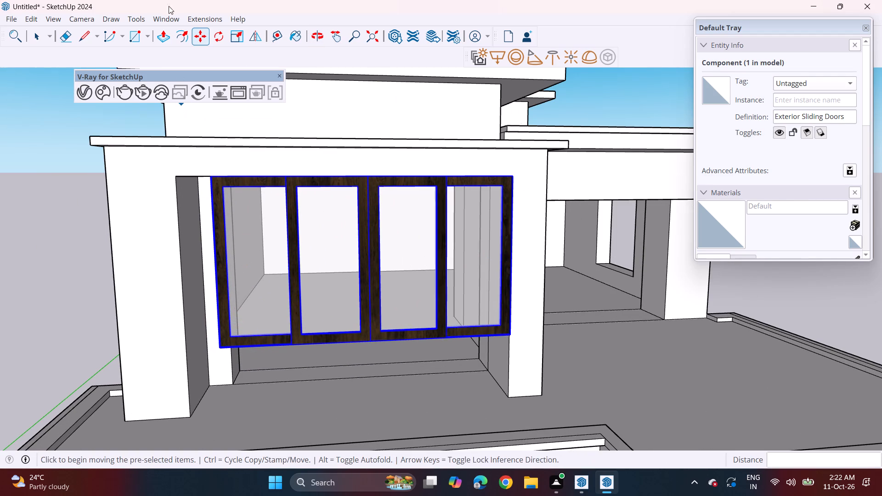
pyautogui.click(233, 36)
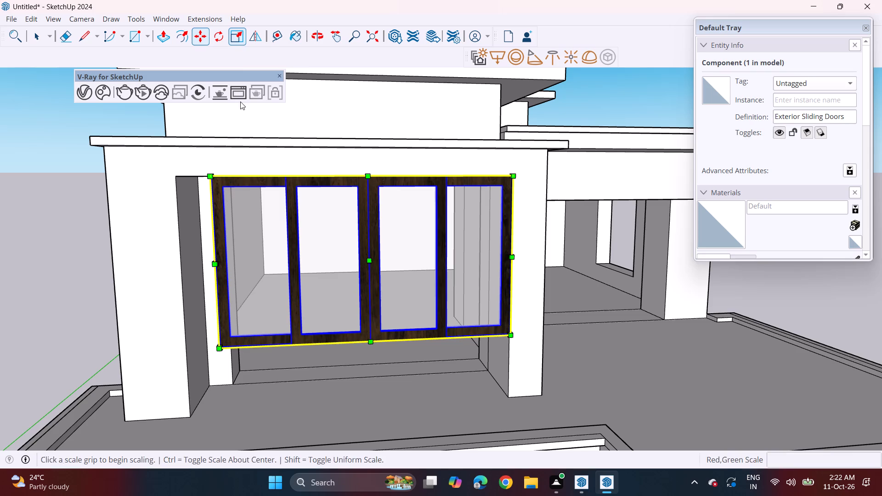
pyautogui.moveTo(221, 256); pyautogui.dragTo(307, 256, button='middle')
pyautogui.scroll(4, 310, 288)
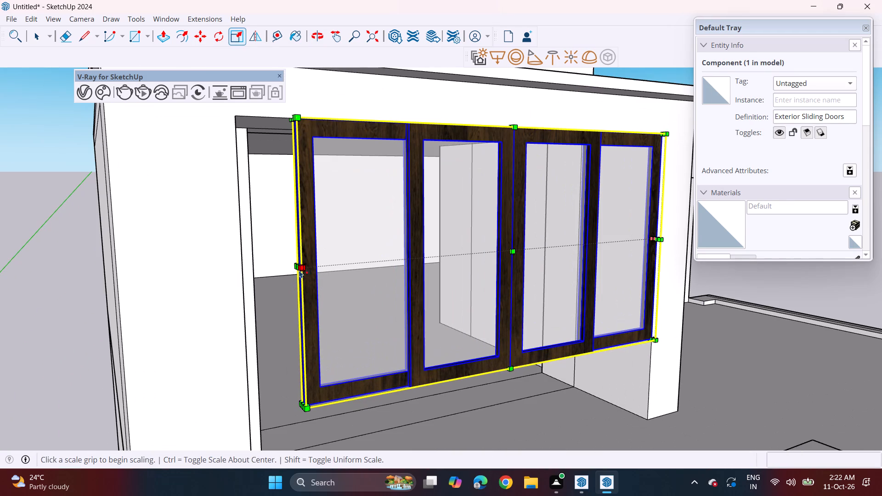
pyautogui.click(296, 265)
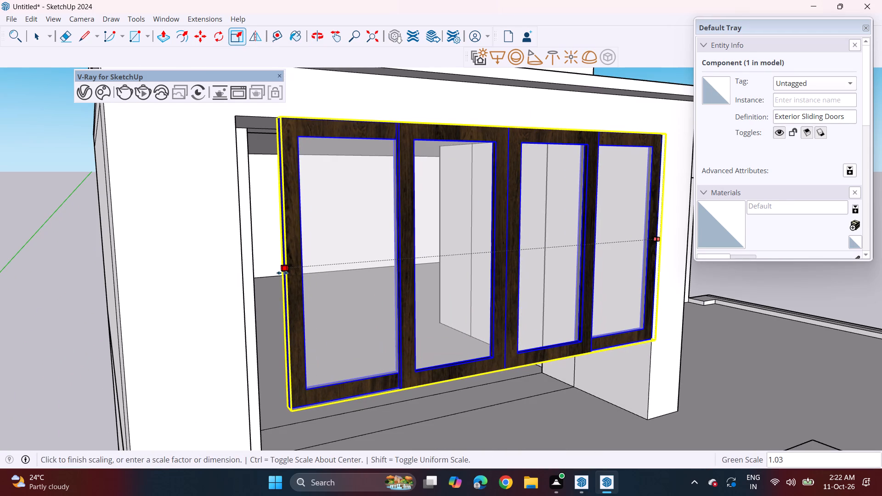
pyautogui.click(282, 273)
# Move the sliding doors about 3' 8 1/8" back into the recess, aligning their top corner with the inner opening's top corner.
pyautogui.moveTo(404, 260); pyautogui.dragTo(312, 258, button='middle')
pyautogui.scroll(-3, 349, 248)
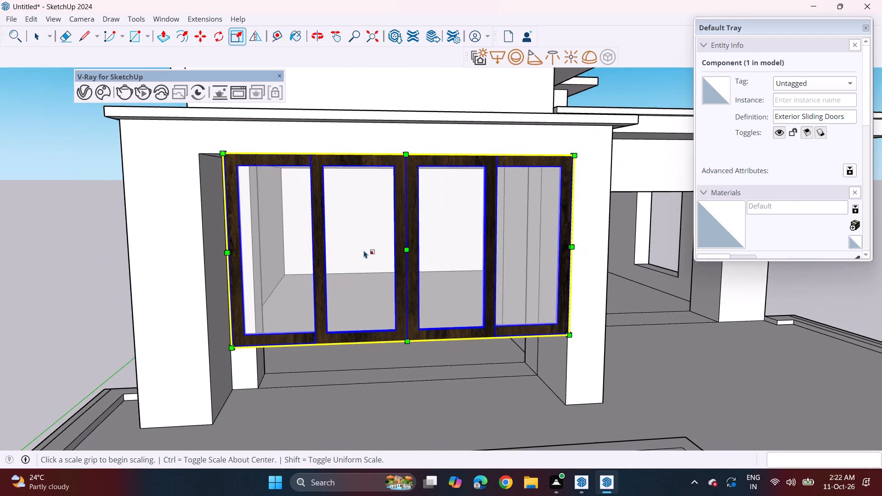
pyautogui.keyDown('shift'); pyautogui.moveTo(344, 248); pyautogui.dragTo(430, 238, button='middle'); pyautogui.keyUp('shift')
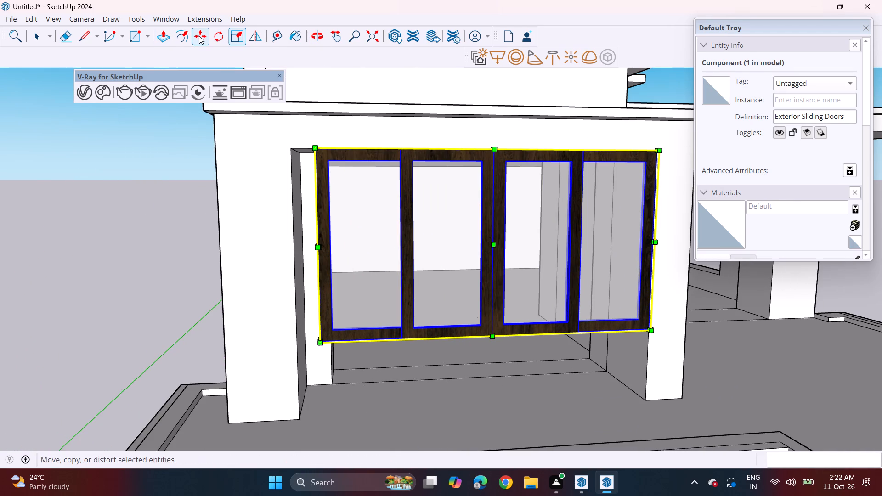
pyautogui.moveTo(199, 36); pyautogui.dragTo(204, 37)
pyautogui.click(314, 152)
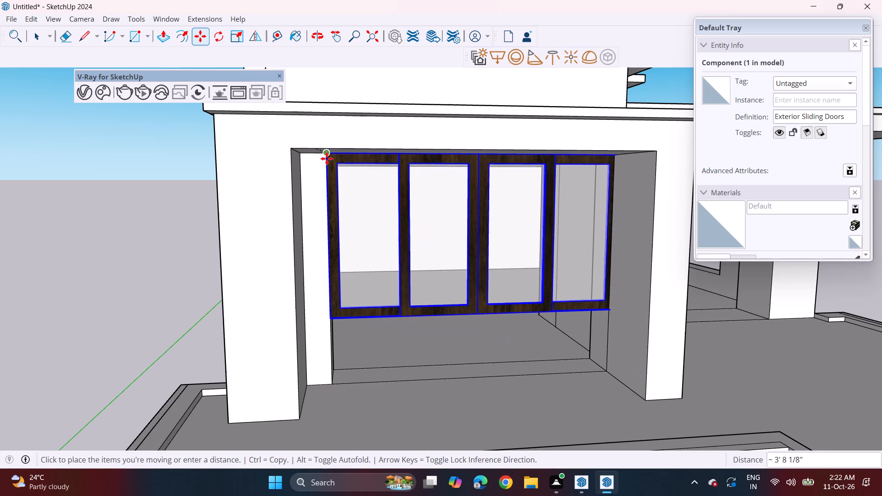
pyautogui.click(327, 155)
# Scale the sliding doors' width by a factor of about 0.98 to fit within the inner opening.
pyautogui.moveTo(467, 216); pyautogui.dragTo(408, 196, button='middle')
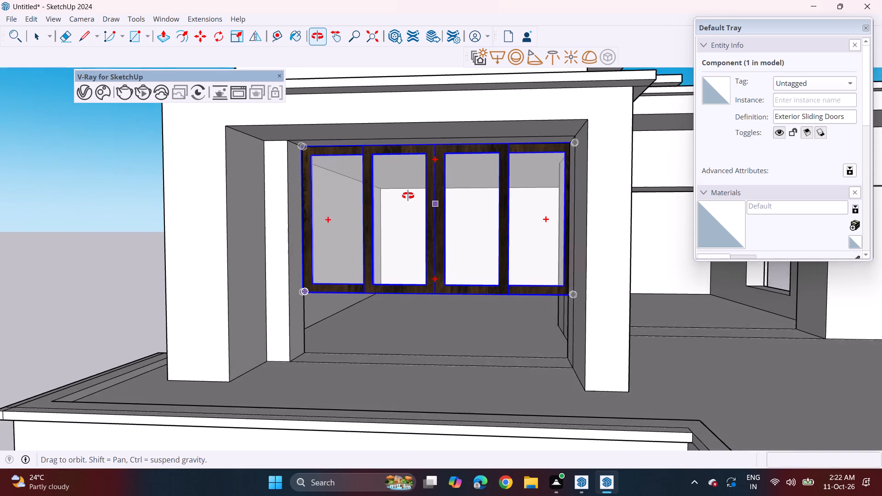
pyautogui.moveTo(408, 196); pyautogui.dragTo(399, 198, button='middle')
pyautogui.scroll(3, 520, 205)
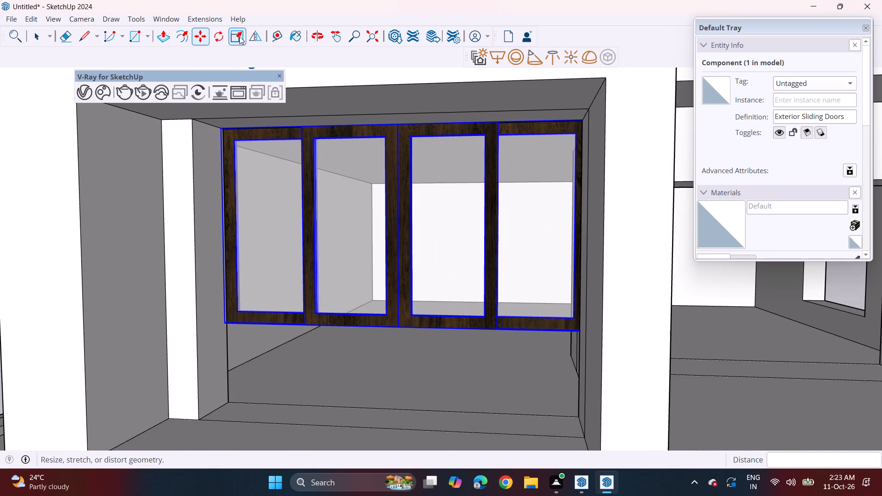
pyautogui.click(239, 36)
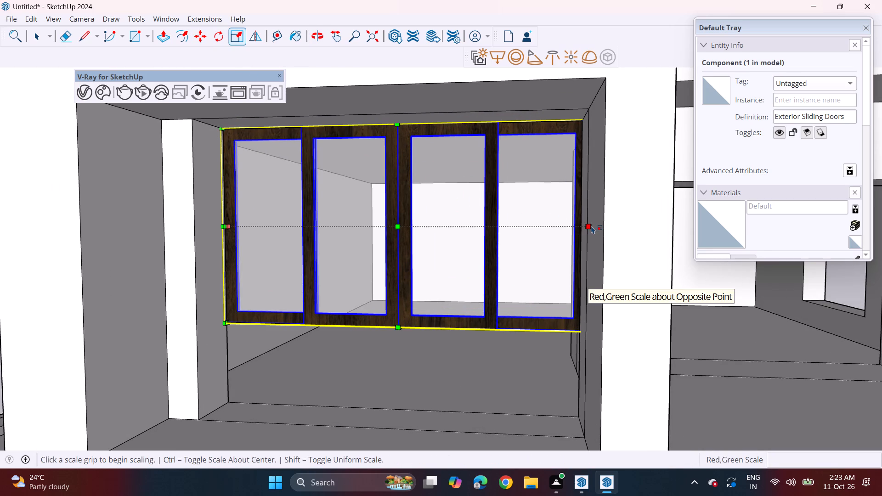
pyautogui.moveTo(592, 230); pyautogui.dragTo(656, 256, button='middle')
pyautogui.scroll(6, 616, 234)
pyautogui.click(598, 230)
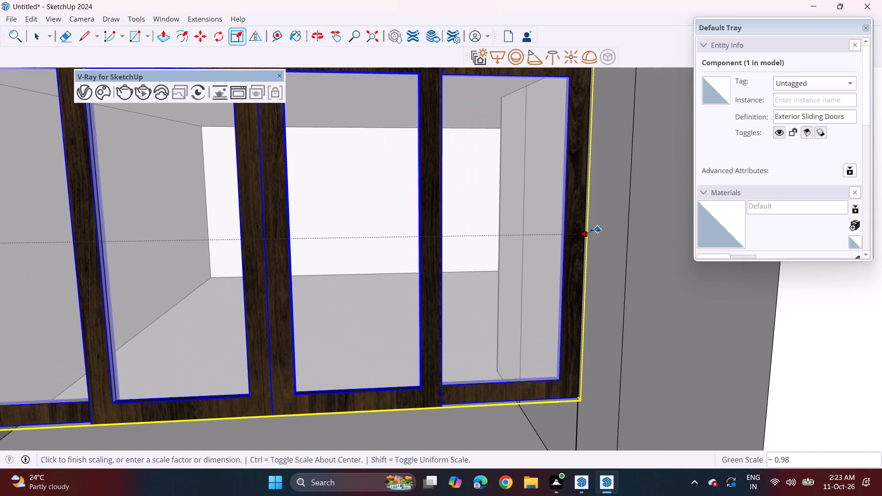
pyautogui.click(595, 230)
# Stretch the sliding doors' height downward by a factor of about 1.42 so they reach the floor, and clear the selection.
pyautogui.scroll(-3, 554, 281)
pyautogui.moveTo(547, 302); pyautogui.dragTo(462, 268, button='middle')
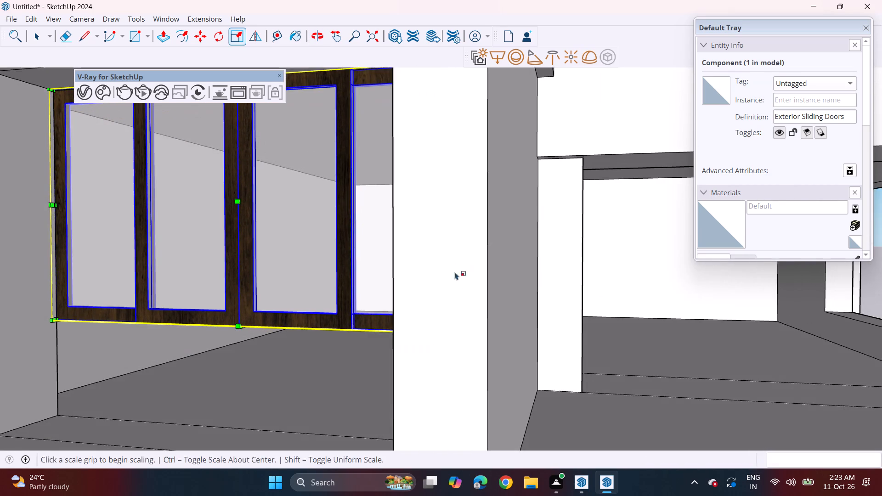
pyautogui.moveTo(328, 360); pyautogui.dragTo(340, 330, button='middle')
pyautogui.scroll(4, 281, 259)
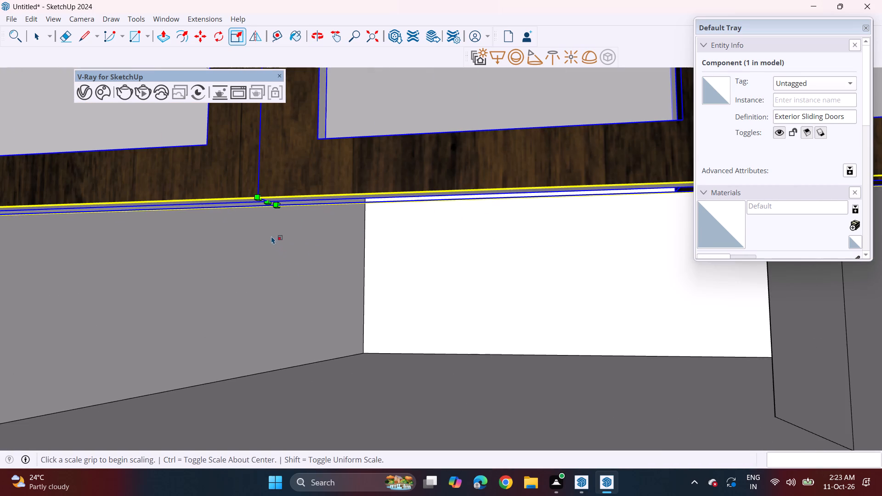
pyautogui.click(270, 202)
pyautogui.scroll(-2, 254, 311)
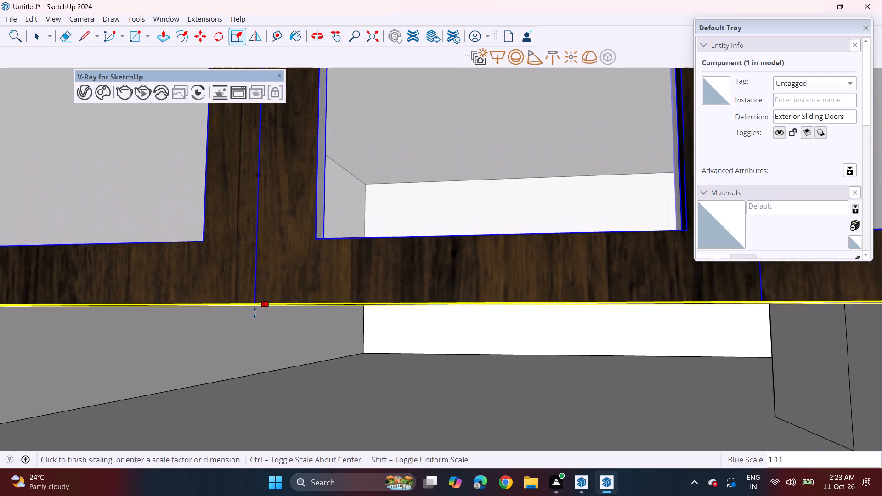
pyautogui.scroll(-16, 254, 312)
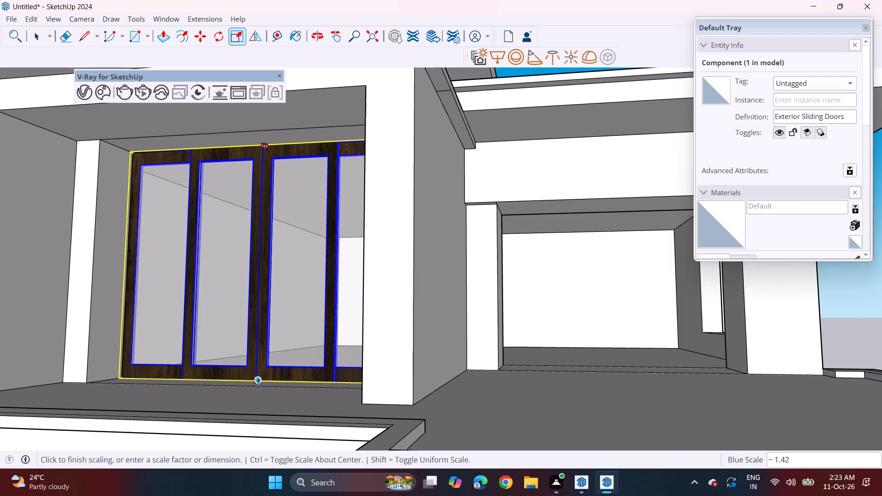
pyautogui.click(258, 384)
pyautogui.scroll(-10, 269, 368)
pyautogui.moveTo(265, 374); pyautogui.dragTo(288, 375, button='middle')
pyautogui.keyDown('shift'); pyautogui.moveTo(291, 348); pyautogui.dragTo(300, 306, button='middle'); pyautogui.keyUp('shift')
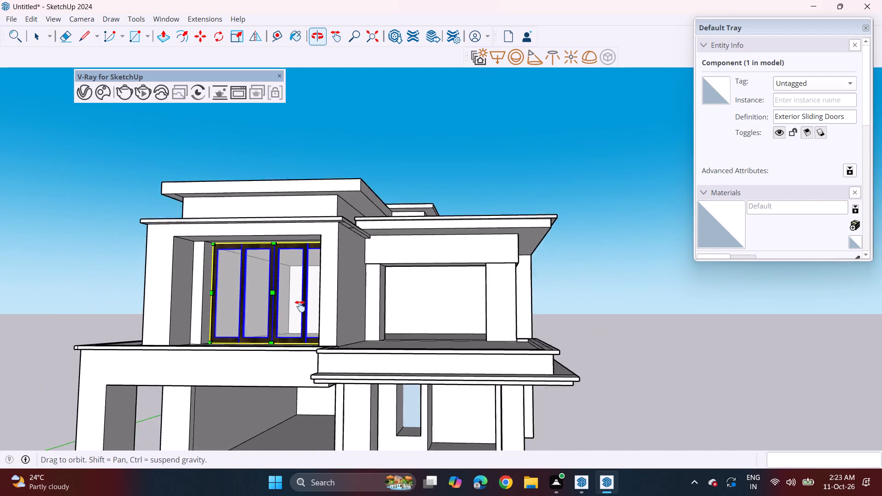
pyautogui.keyDown('shift'); pyautogui.moveTo(300, 306); pyautogui.dragTo(270, 303, button='middle'); pyautogui.keyUp('shift')
pyautogui.press('space')
pyautogui.click(618, 305)
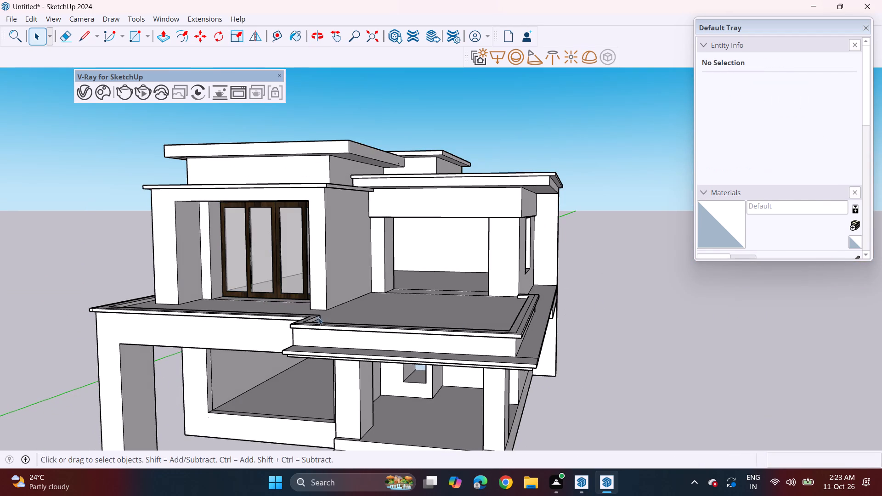
# Import the curtain model "rem" from the Downloads folder and place it on the upper-floor terrace beside the front opening's pier.
pyautogui.moveTo(326, 298); pyautogui.dragTo(363, 289, button='middle')
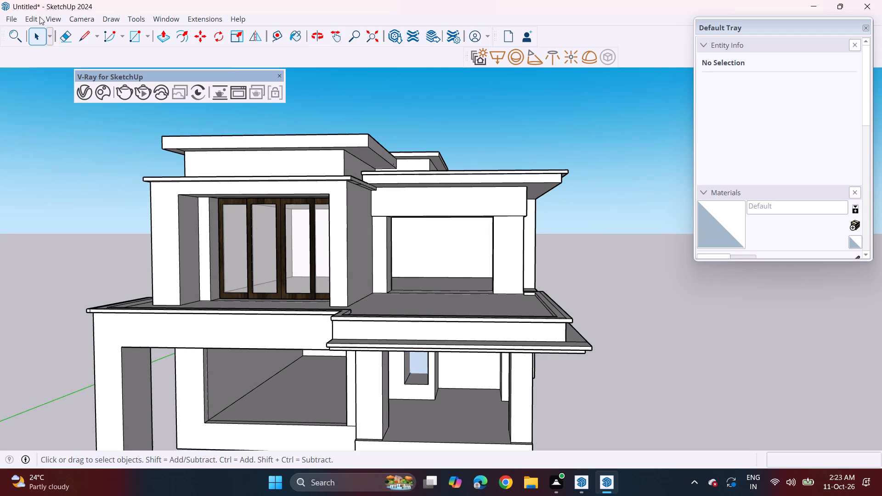
pyautogui.click(12, 20)
pyautogui.click(37, 185)
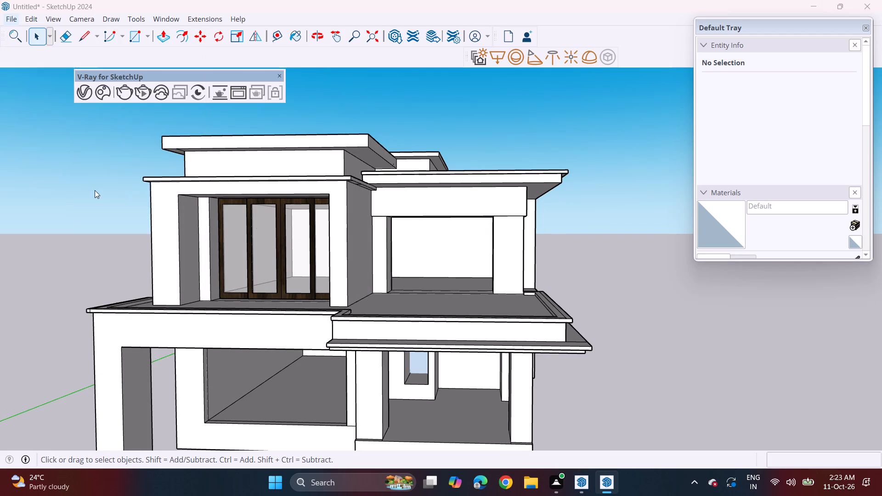
pyautogui.scroll(-20, 206, 184)
pyautogui.scroll(-4, 206, 184)
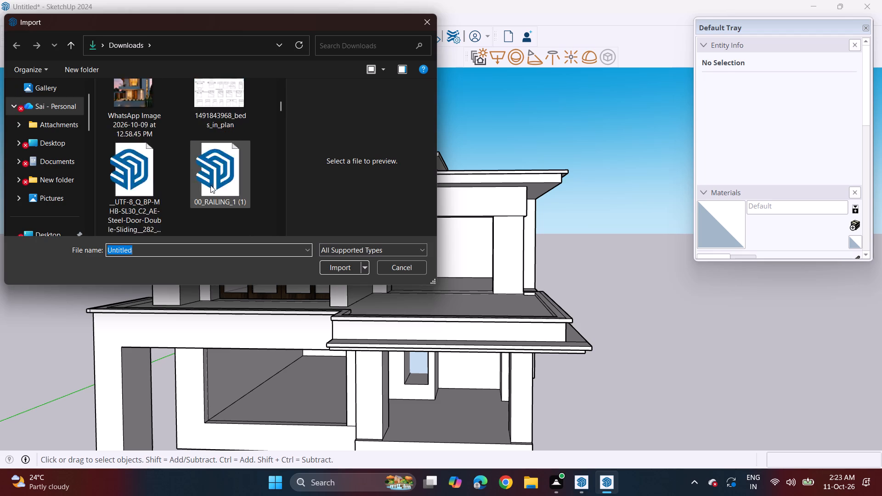
pyautogui.scroll(-17, 210, 185)
pyautogui.scroll(-4, 216, 181)
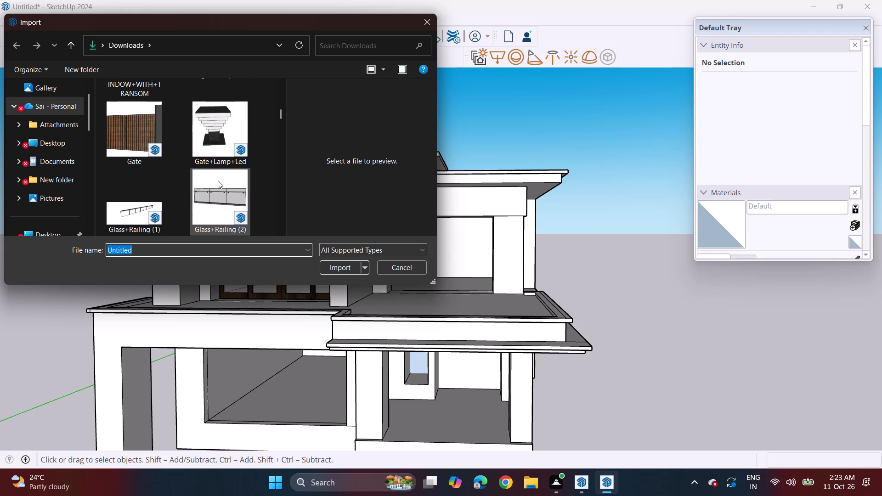
pyautogui.scroll(-10, 217, 180)
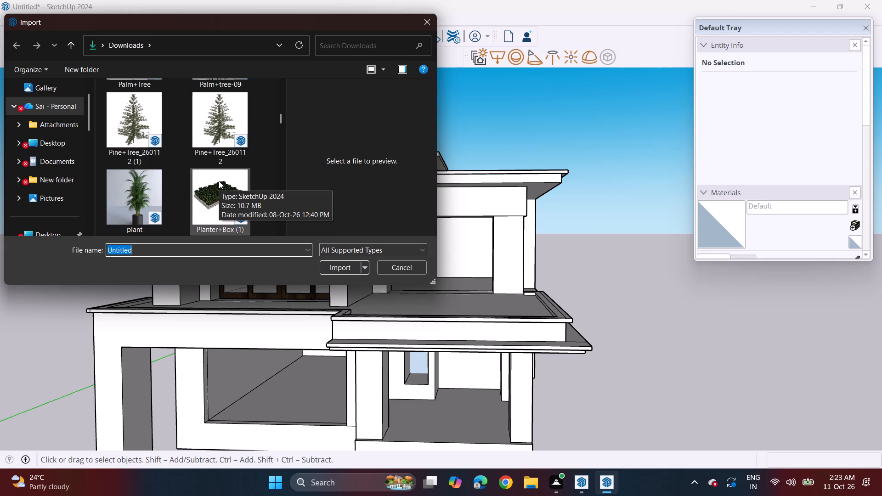
pyautogui.scroll(-4, 220, 184)
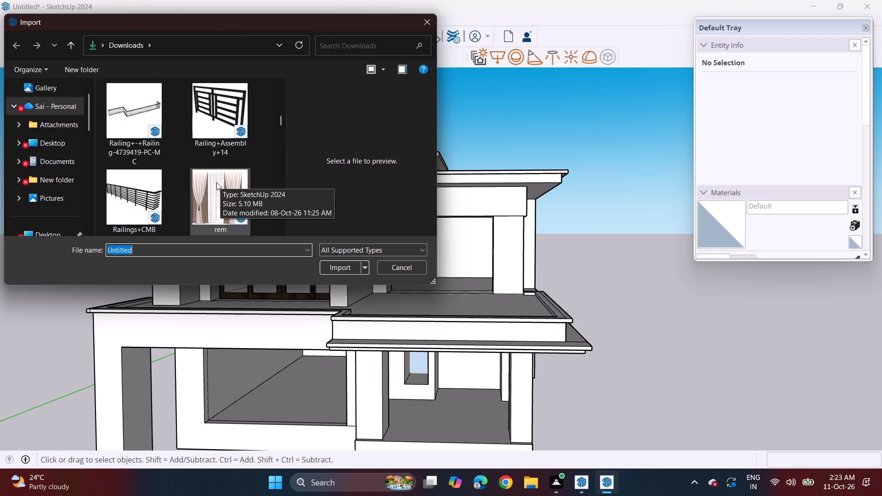
pyautogui.click(216, 182)
pyautogui.click(334, 266)
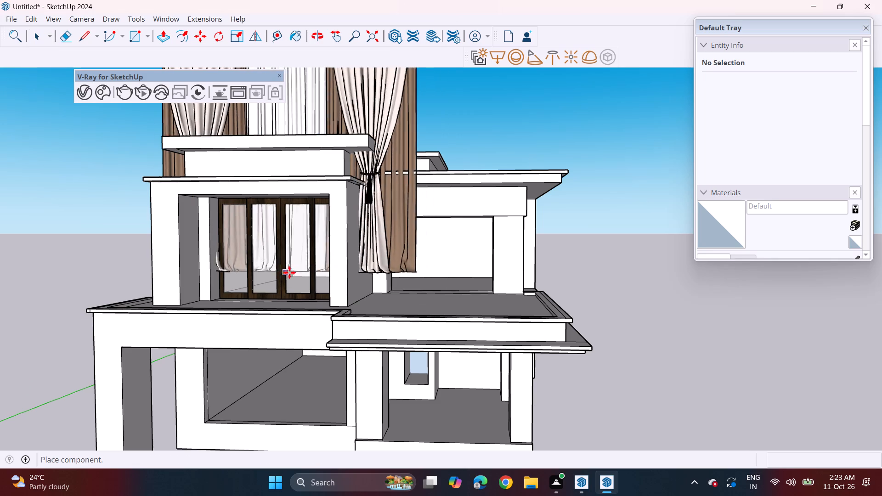
pyautogui.click(362, 297)
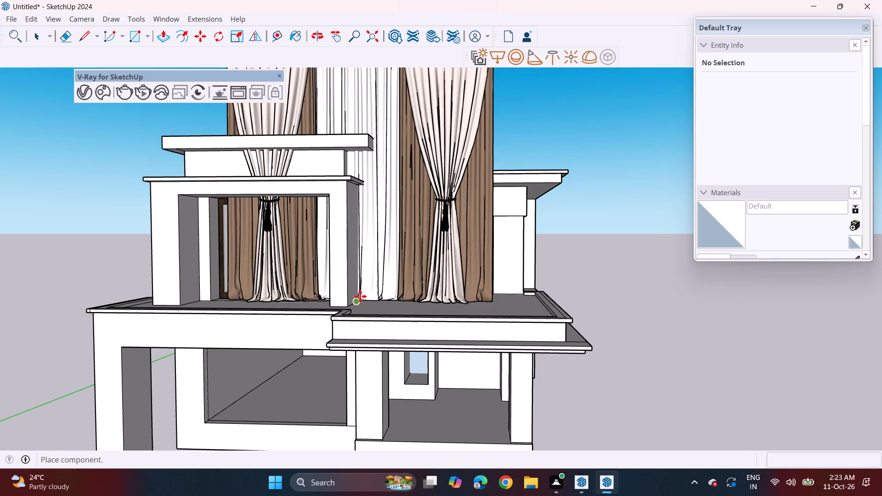
# Scale the curtains uniformly from a top corner by a factor of 0.39.
pyautogui.scroll(-5, 371, 262)
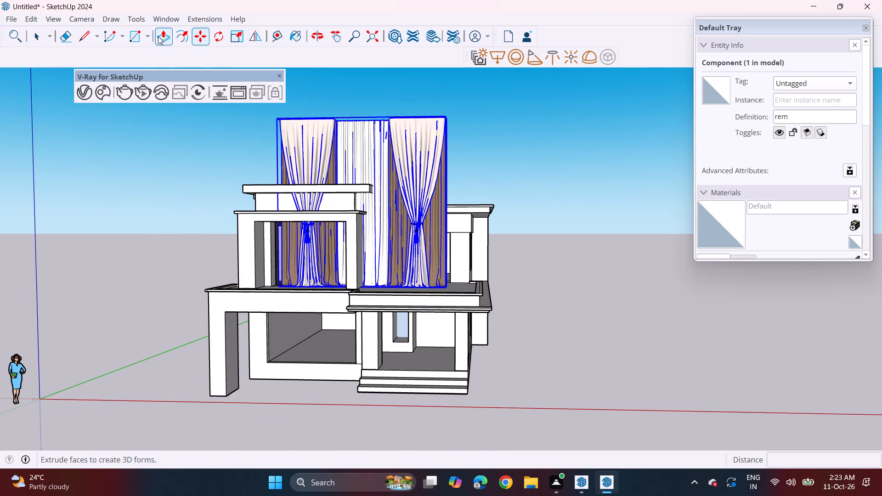
pyautogui.click(242, 37)
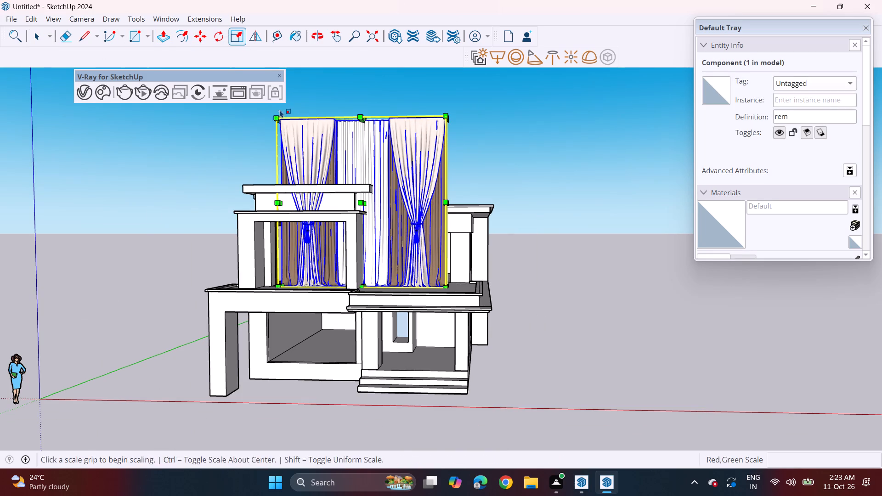
pyautogui.click(277, 121)
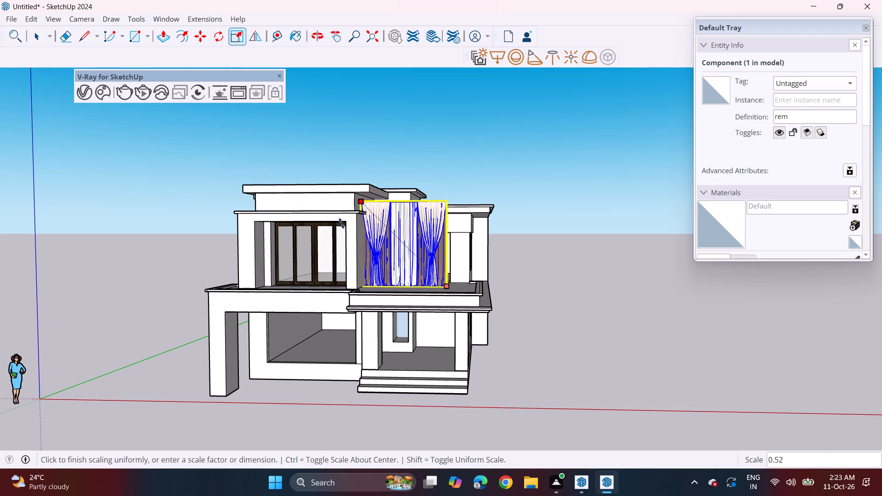
pyautogui.click(361, 243)
# Move the sliding doors about 1' 11 1/2" forward by their top corner to the front edge of the inner opening.
pyautogui.scroll(4, 407, 239)
pyautogui.moveTo(371, 217); pyautogui.dragTo(399, 233, button='middle')
pyautogui.scroll(5, 321, 263)
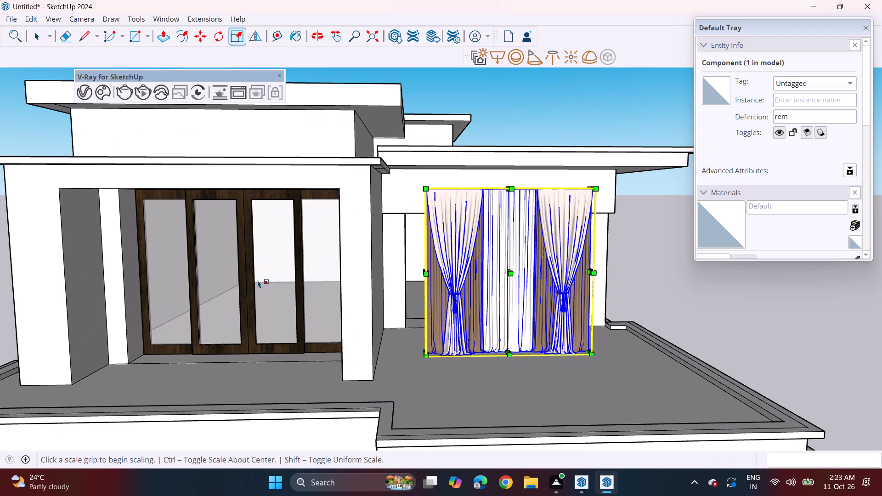
pyautogui.scroll(2, 257, 281)
pyautogui.moveTo(252, 284); pyautogui.dragTo(285, 272, button='middle')
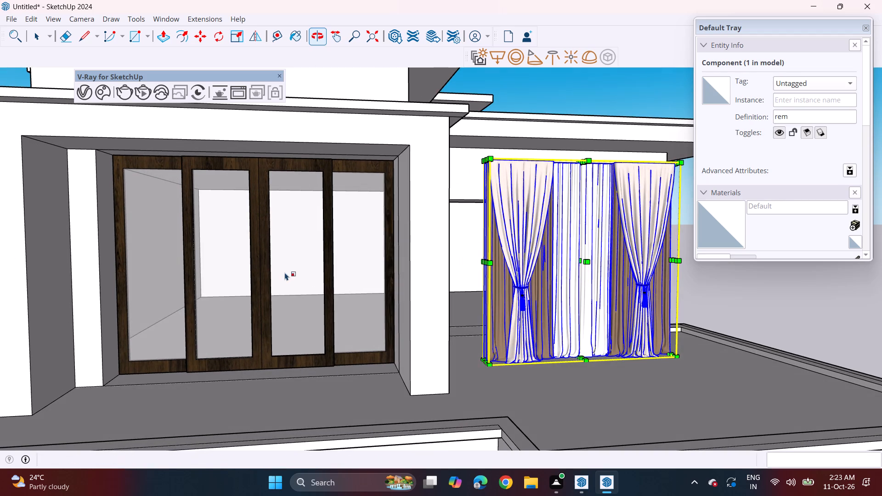
pyautogui.press('space')
pyautogui.click(264, 266)
pyautogui.press('m')
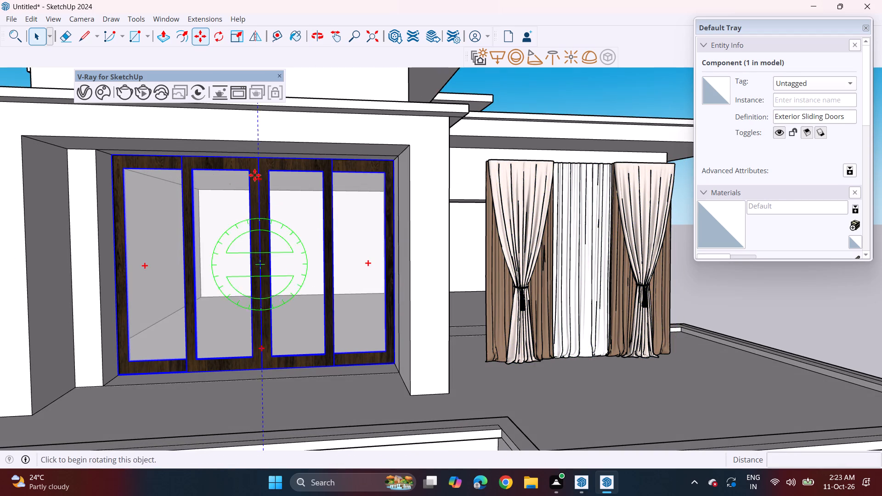
pyautogui.click(112, 155)
pyautogui.click(98, 156)
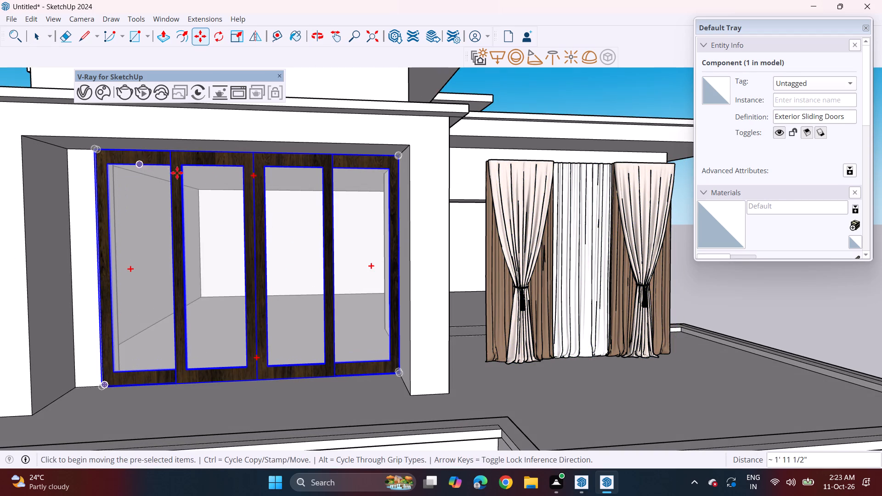
# Move the curtains 14' 6 5/8" from the terrace to the room side of the sliding doors.
pyautogui.scroll(4, 298, 204)
pyautogui.middleClick(290, 249)
pyautogui.scroll(8, 290, 249)
pyautogui.moveTo(255, 255); pyautogui.dragTo(705, 231, button='middle')
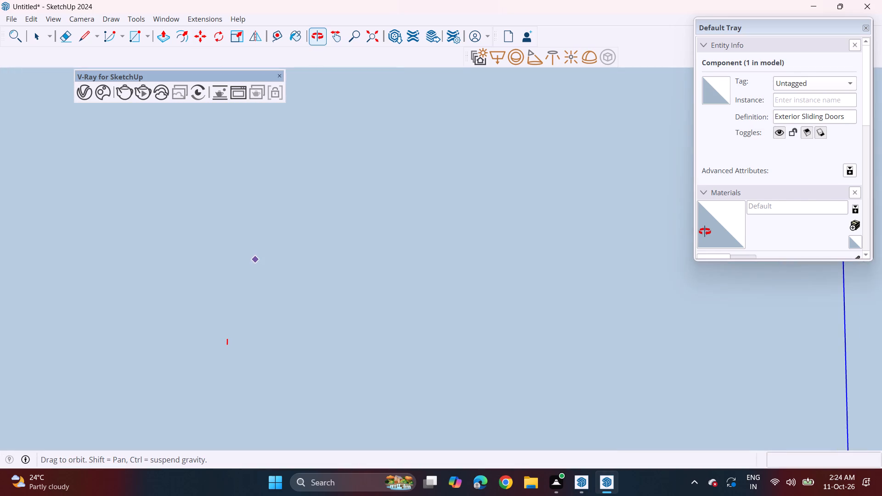
pyautogui.moveTo(705, 231); pyautogui.dragTo(861, 231, button='middle')
pyautogui.moveTo(335, 266); pyautogui.dragTo(405, 265, button='middle')
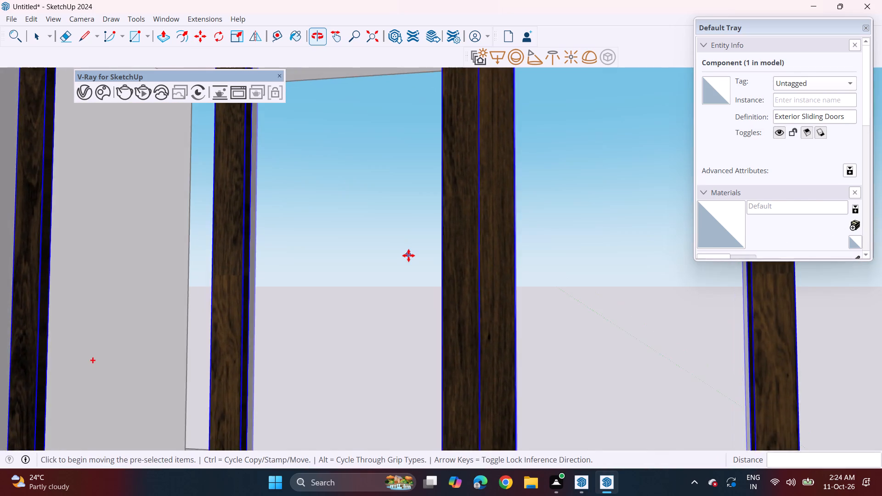
pyautogui.scroll(-6, 408, 255)
pyautogui.moveTo(316, 289); pyautogui.dragTo(539, 252, button='middle')
pyautogui.scroll(-2, 511, 249)
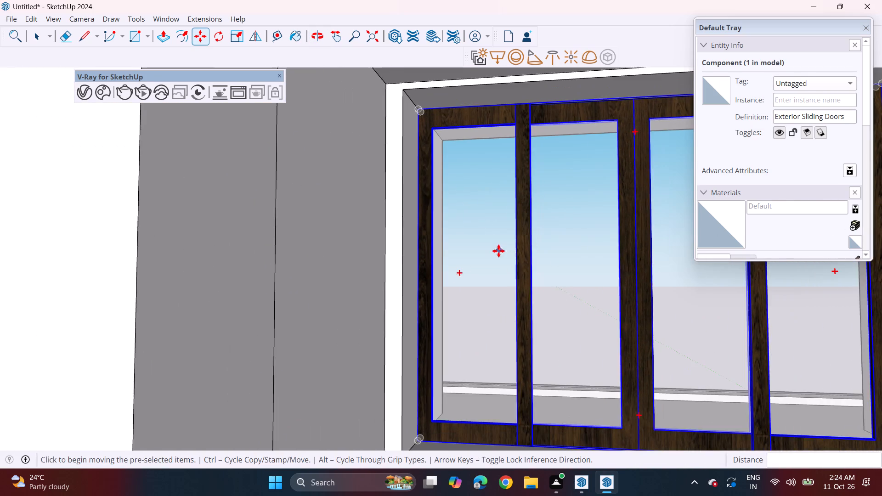
pyautogui.scroll(-3, 498, 251)
pyautogui.scroll(-4, 399, 287)
pyautogui.press('space')
pyautogui.click(177, 284)
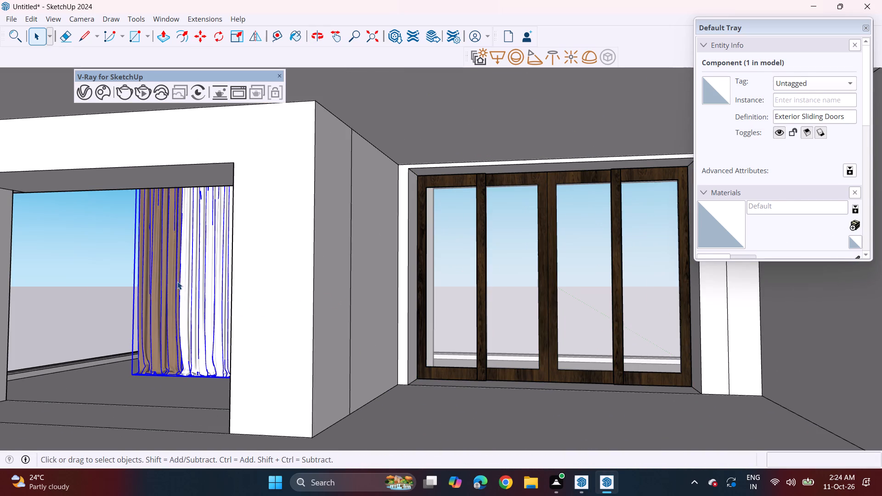
pyautogui.press('m')
pyautogui.click(138, 225)
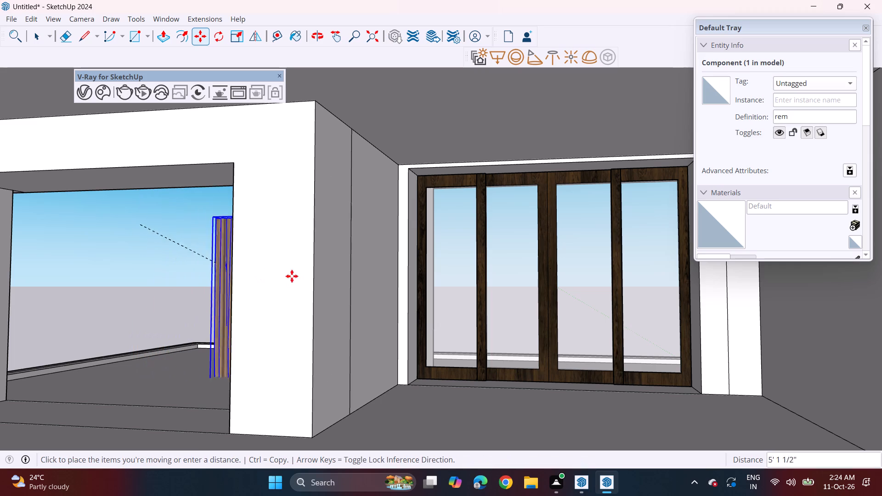
pyautogui.click(428, 244)
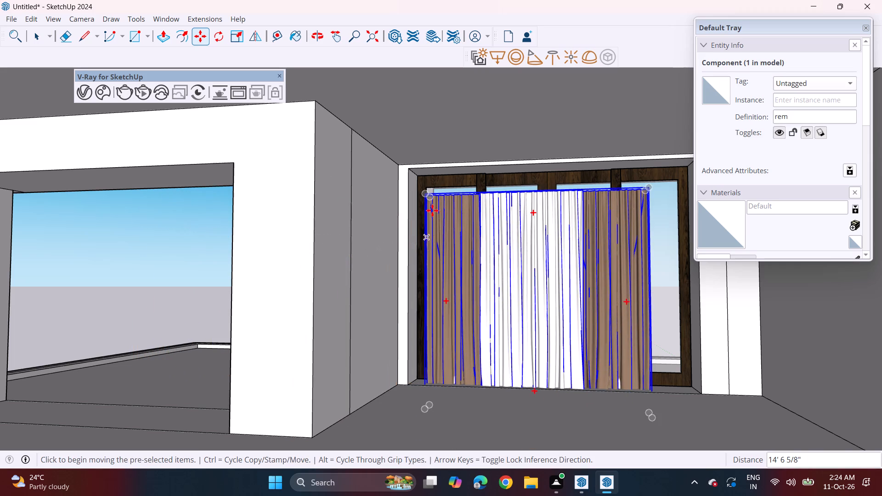
# Move the curtains by their top corner about 1' 4 9/16" onto the sliding doors' top corner endpoint.
pyautogui.scroll(4, 435, 206)
pyautogui.click(433, 195)
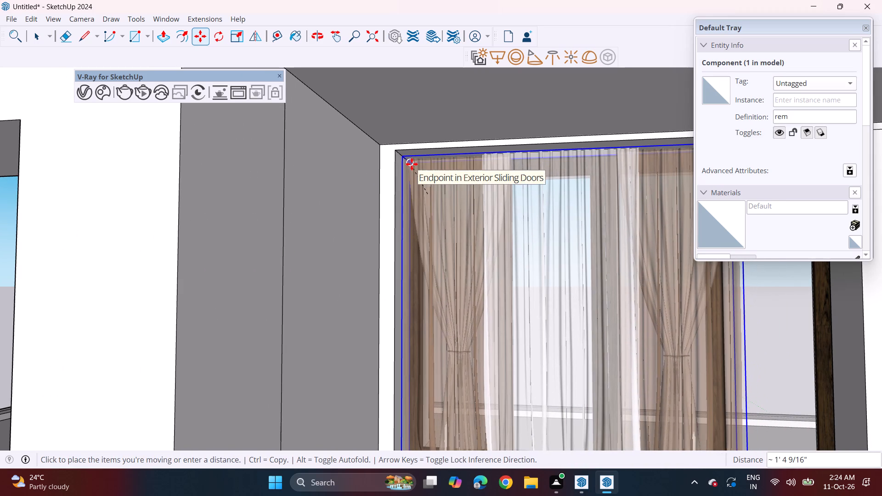
pyautogui.click(412, 164)
# Stretch the curtains' width by a factor of about 1.26 to the far side of the inner opening.
pyautogui.scroll(-3, 441, 192)
pyautogui.keyDown('shift'); pyautogui.moveTo(497, 231); pyautogui.dragTo(370, 199, button='middle'); pyautogui.keyUp('shift')
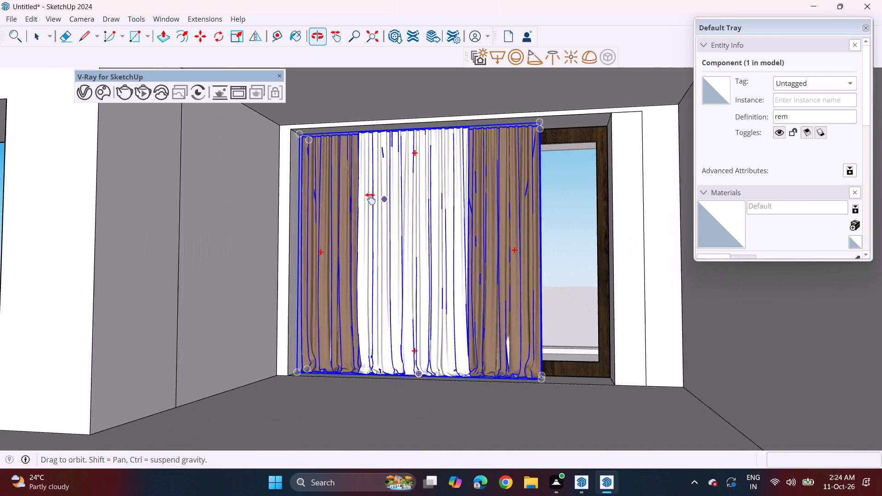
pyautogui.keyDown('shift'); pyautogui.moveTo(370, 199); pyautogui.dragTo(326, 194, button='middle'); pyautogui.keyUp('shift')
pyautogui.click(240, 35)
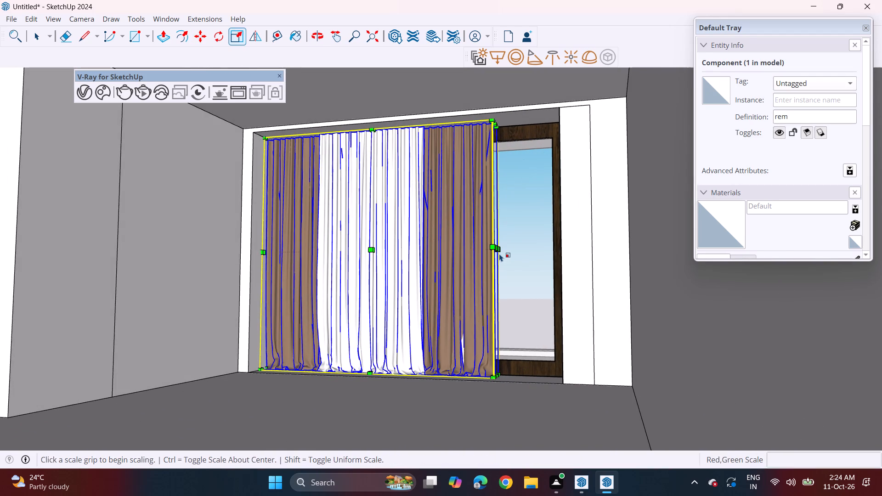
pyautogui.click(498, 248)
pyautogui.click(560, 249)
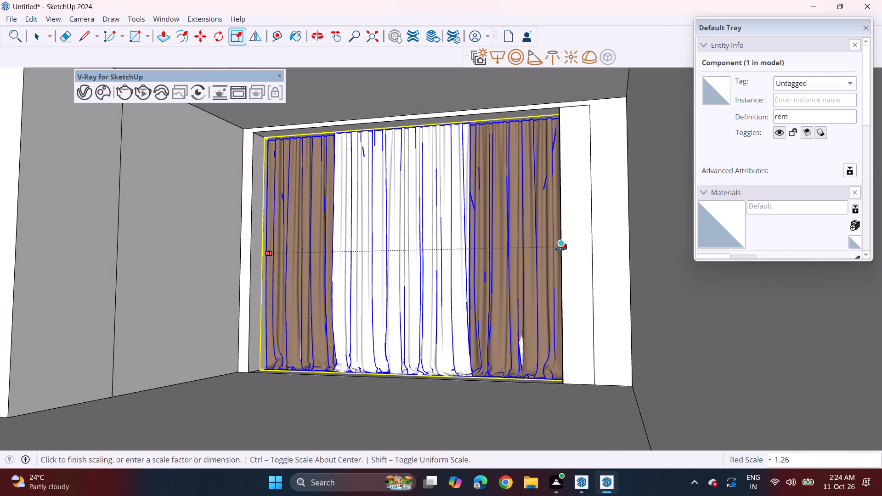
# Examine the fitted curtains and sliding doors from inside the room and from the house's front exterior.
pyautogui.scroll(1, 391, 270)
pyautogui.moveTo(351, 276); pyautogui.dragTo(469, 284, button='middle')
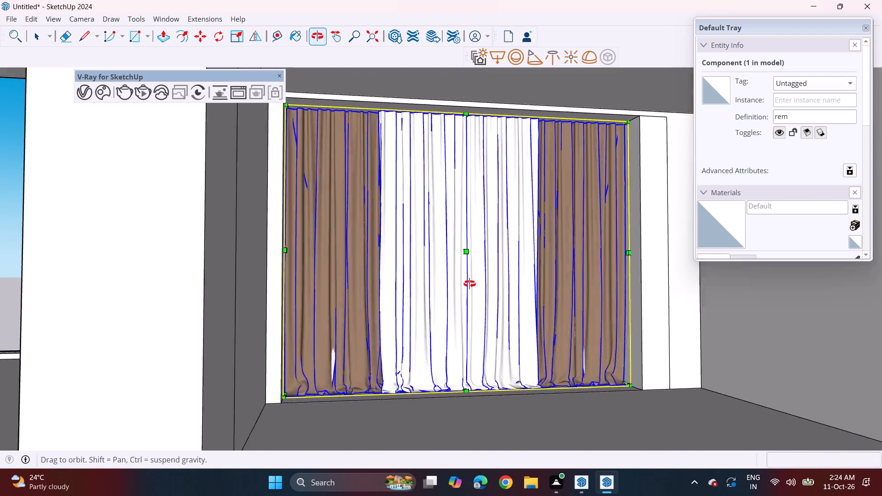
pyautogui.moveTo(469, 284); pyautogui.dragTo(880, 285, button='middle')
pyautogui.moveTo(396, 295); pyautogui.dragTo(531, 310, button='middle')
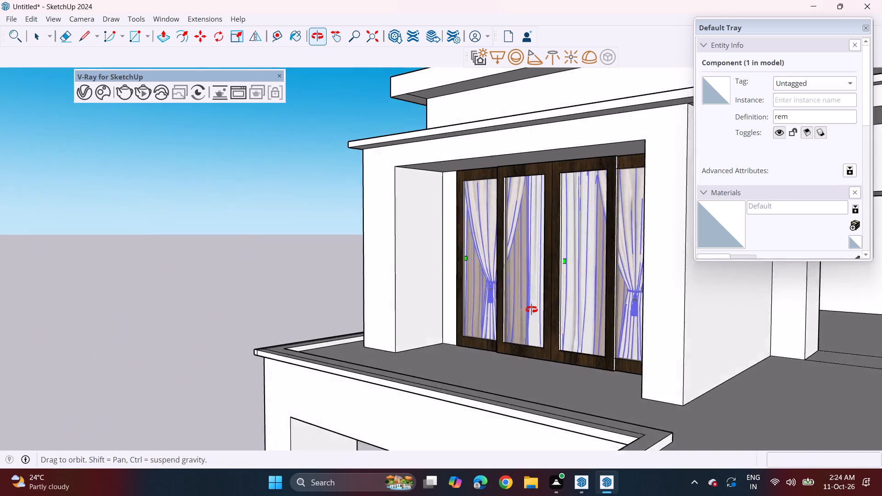
pyautogui.moveTo(531, 310); pyautogui.dragTo(648, 304, button='middle')
pyautogui.scroll(-1, 622, 295)
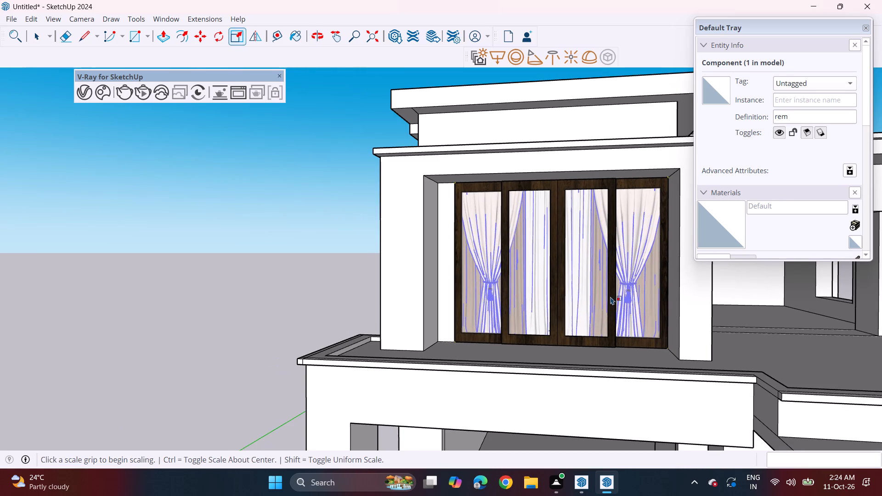
pyautogui.moveTo(575, 312); pyautogui.dragTo(372, 327, button='middle')
pyautogui.scroll(-4, 365, 316)
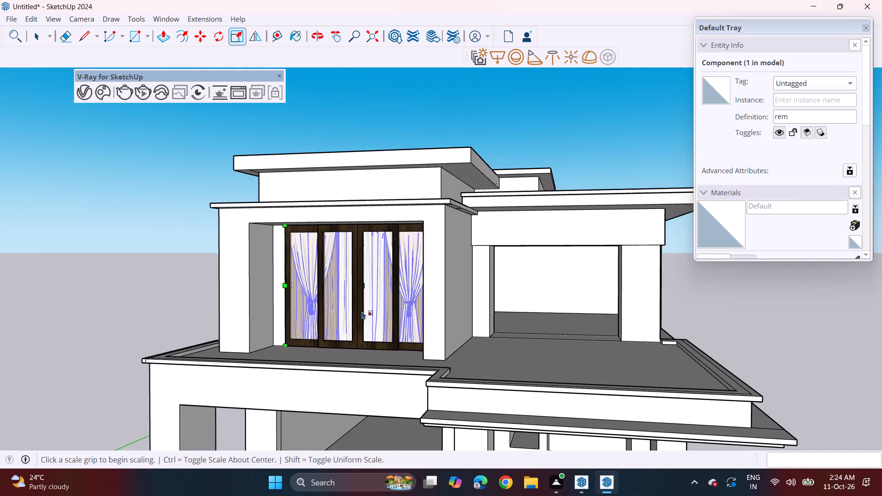
pyautogui.scroll(-2, 362, 311)
pyautogui.press('space')
pyautogui.click(626, 288)
pyautogui.moveTo(307, 335); pyautogui.dragTo(332, 323, button='middle')
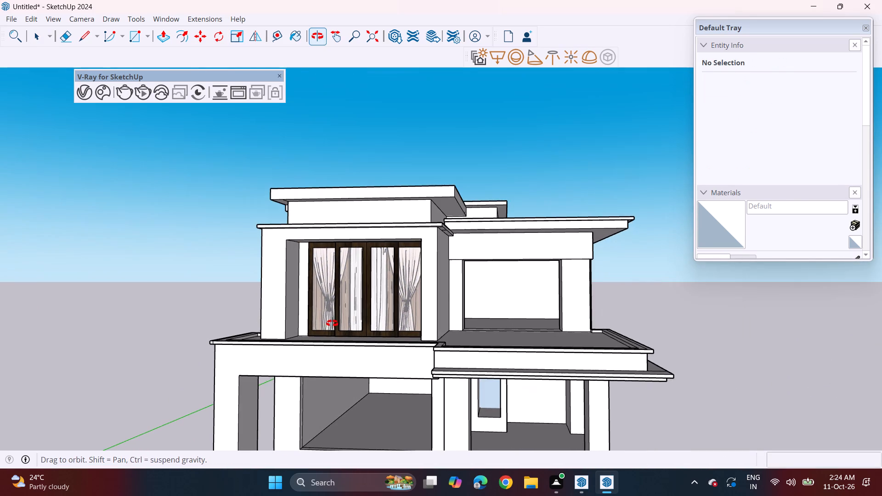
pyautogui.moveTo(332, 323); pyautogui.dragTo(331, 328, button='middle')
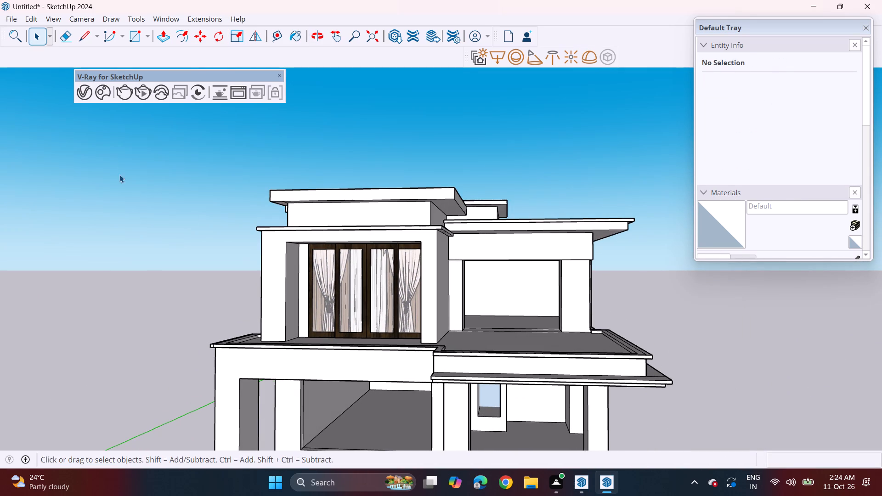
# Import the Curtains model from the Downloads folder and place it at the foot of the upper-floor sliding doors.
pyautogui.click(11, 24)
pyautogui.click(41, 179)
pyautogui.scroll(-20, 169, 175)
pyautogui.scroll(-6, 169, 175)
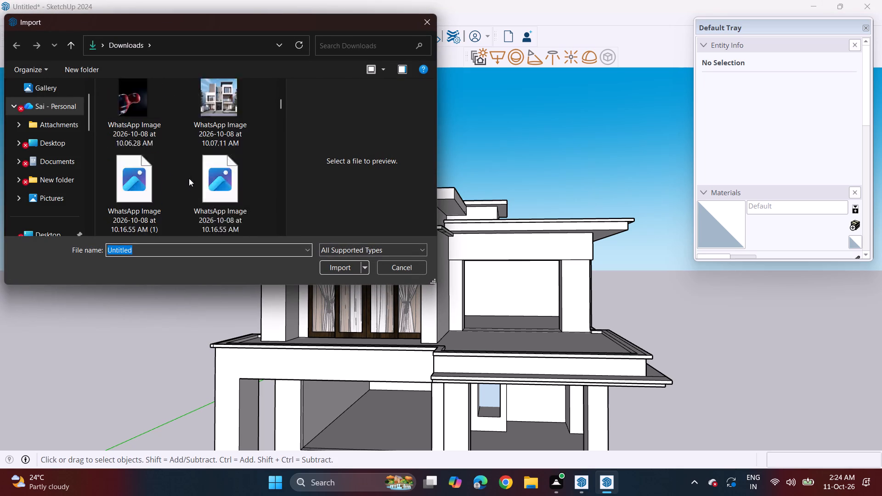
pyautogui.scroll(-20, 189, 178)
pyautogui.scroll(-2, 201, 168)
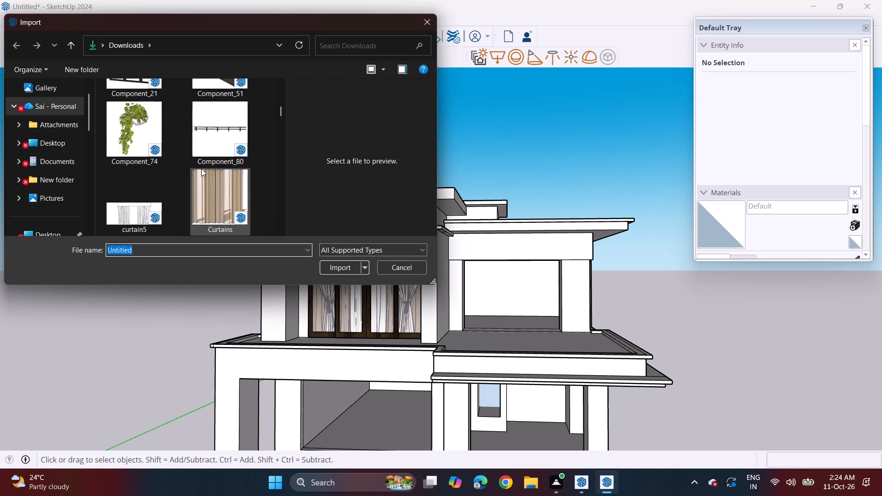
pyautogui.scroll(-2, 201, 169)
pyautogui.scroll(5, 201, 165)
pyautogui.click(208, 169)
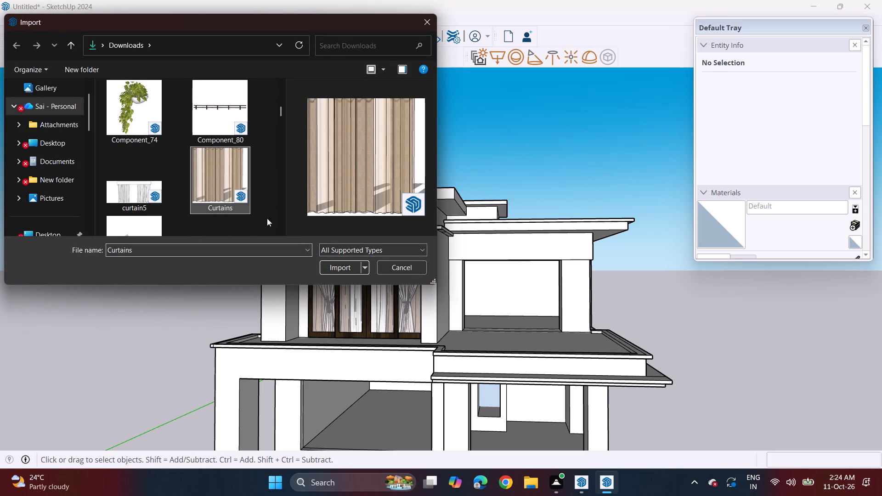
pyautogui.click(334, 268)
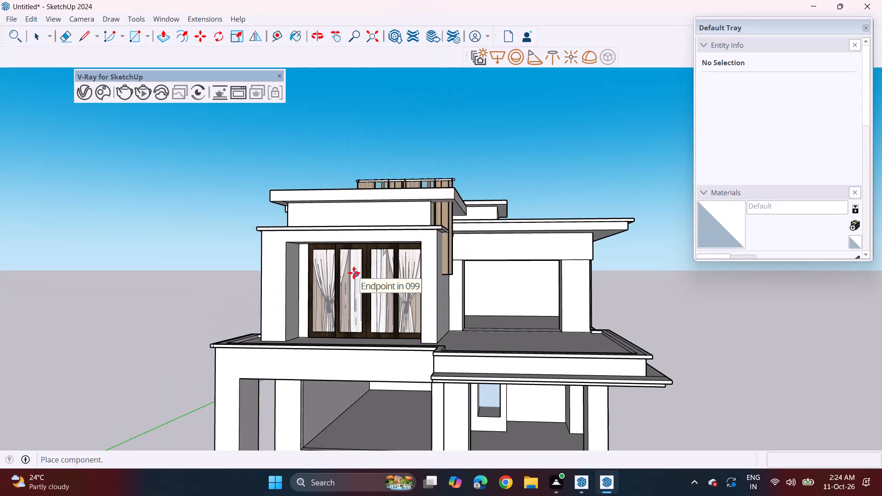
pyautogui.click(324, 333)
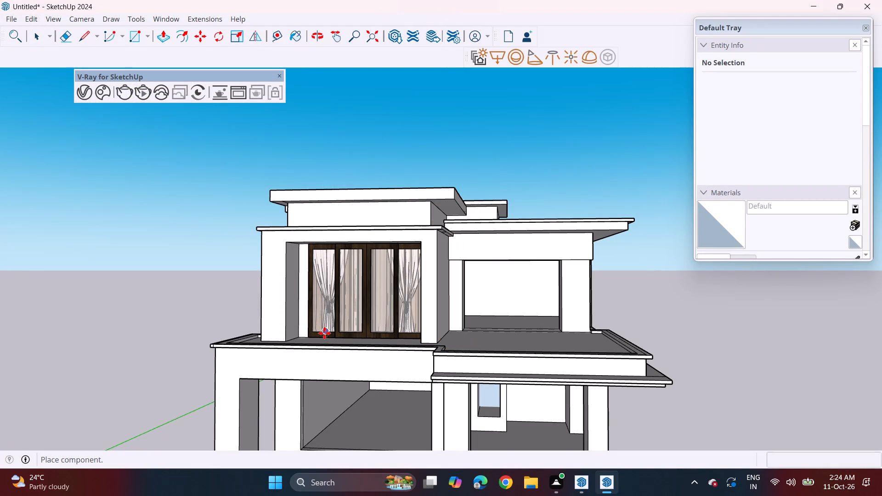
# Move the brown-and-white curtains about 19' 10 5/8" out of the front opening, aside within the upper-floor room.
pyautogui.scroll(12, 475, 309)
pyautogui.moveTo(457, 277); pyautogui.dragTo(399, 277, button='middle')
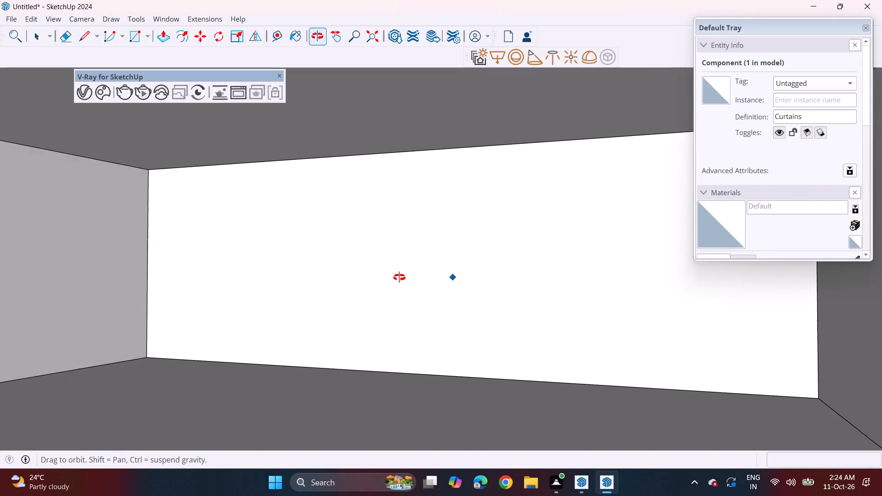
pyautogui.moveTo(399, 277); pyautogui.dragTo(367, 280, button='middle')
pyautogui.keyDown('shift'); pyautogui.moveTo(189, 295); pyautogui.dragTo(404, 333, button='middle'); pyautogui.keyUp('shift')
pyautogui.moveTo(396, 327); pyautogui.dragTo(181, 325, button='middle')
pyautogui.moveTo(475, 326); pyautogui.dragTo(58, 320, button='middle')
pyautogui.keyDown('shift'); pyautogui.moveTo(559, 319); pyautogui.dragTo(193, 312, button='middle'); pyautogui.keyUp('shift')
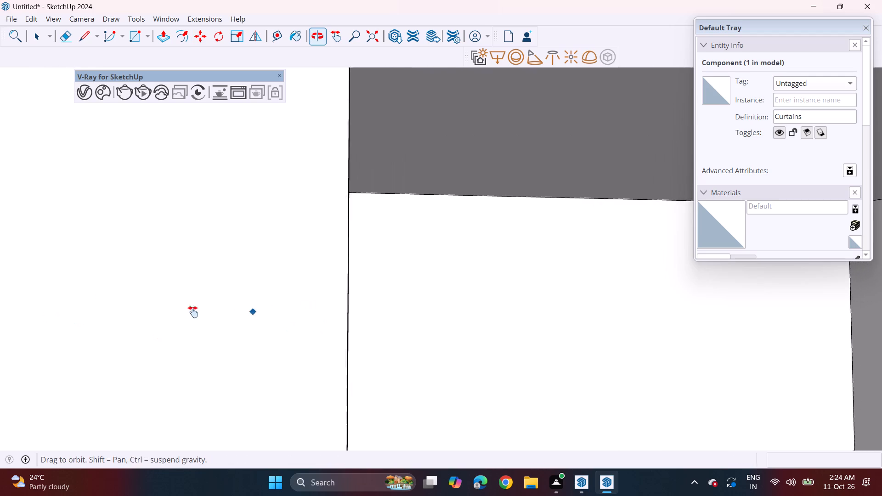
pyautogui.keyDown('shift'); pyautogui.moveTo(193, 312); pyautogui.dragTo(180, 312, button='middle'); pyautogui.keyUp('shift')
pyautogui.moveTo(380, 331); pyautogui.dragTo(125, 357, button='middle')
pyautogui.moveTo(137, 344); pyautogui.dragTo(190, 311, button='middle')
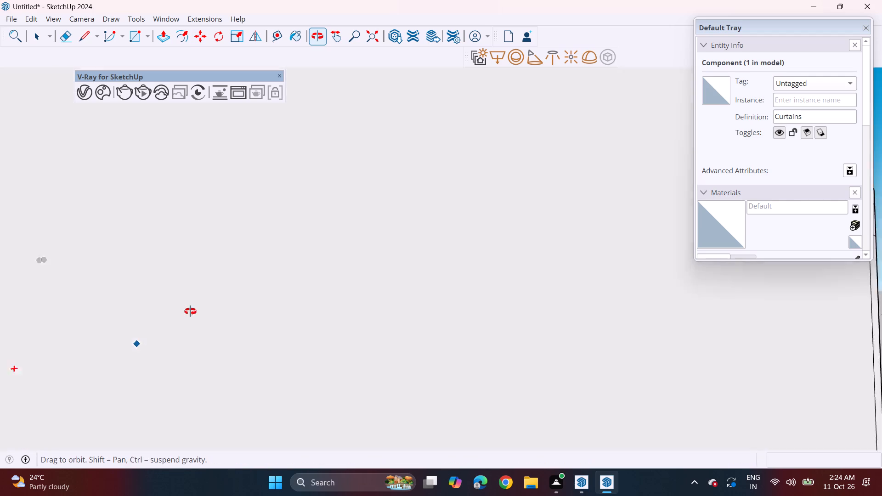
pyautogui.moveTo(190, 311); pyautogui.dragTo(340, 272, button='middle')
pyautogui.keyDown('shift'); pyautogui.moveTo(234, 306); pyautogui.dragTo(655, 328, button='middle'); pyautogui.keyUp('shift')
pyautogui.keyDown('shift'); pyautogui.moveTo(277, 344); pyautogui.dragTo(656, 361, button='middle'); pyautogui.keyUp('shift')
pyautogui.keyDown('shift'); pyautogui.moveTo(150, 370); pyautogui.dragTo(328, 174, button='middle'); pyautogui.keyUp('shift')
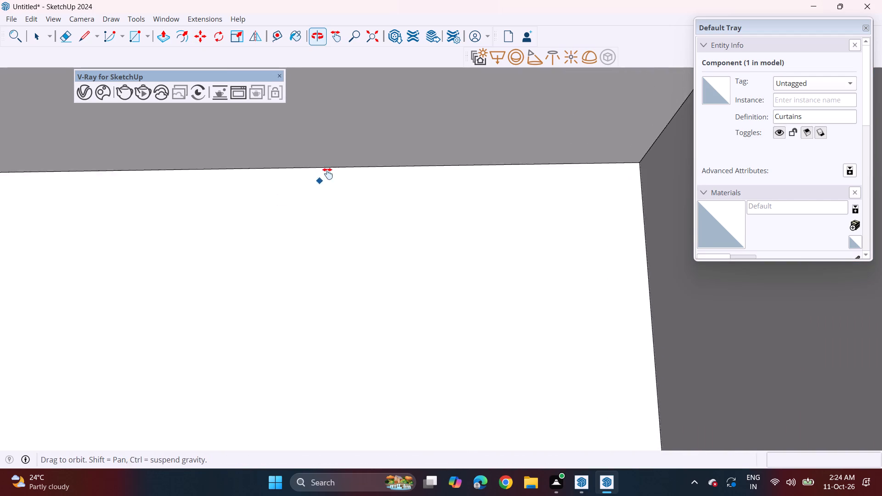
pyautogui.keyDown('shift'); pyautogui.moveTo(328, 174); pyautogui.dragTo(557, 31, button='middle'); pyautogui.keyUp('shift')
pyautogui.scroll(-5, 375, 279)
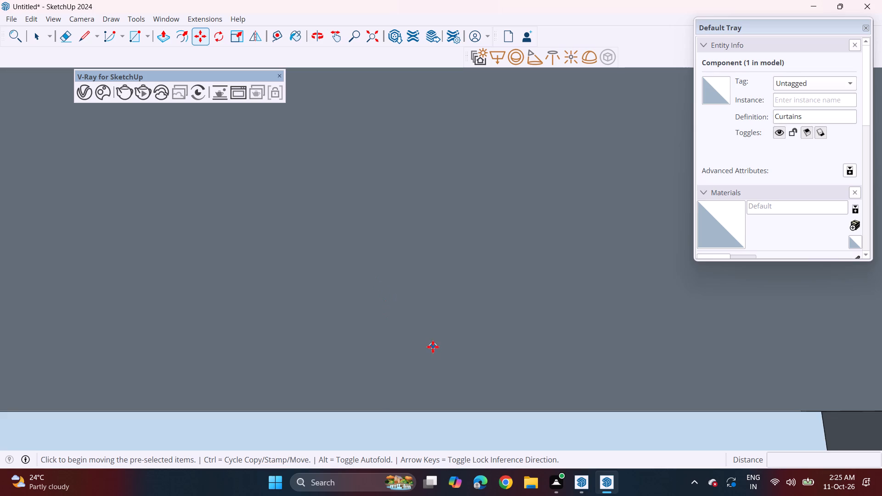
pyautogui.scroll(-1, 433, 347)
pyautogui.keyDown('shift'); pyautogui.moveTo(424, 327); pyautogui.dragTo(348, 495, button='middle'); pyautogui.keyUp('shift')
pyautogui.scroll(-1, 364, 317)
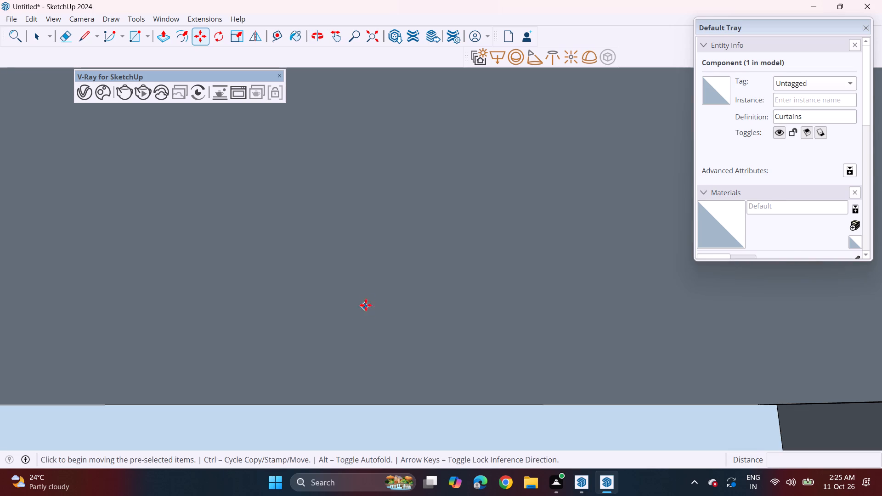
pyautogui.moveTo(367, 299); pyautogui.dragTo(384, 490, button='middle')
pyautogui.moveTo(124, 366); pyautogui.dragTo(90, 371, button='middle')
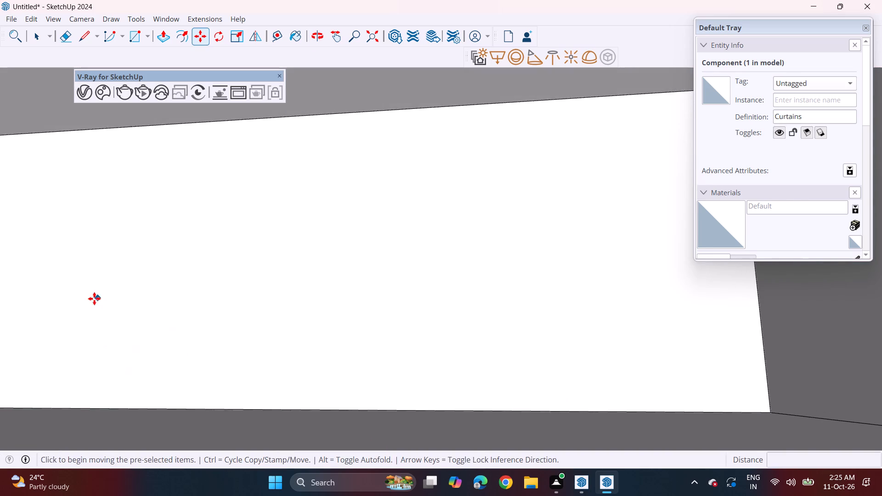
pyautogui.moveTo(94, 299); pyautogui.dragTo(309, 361, button='middle')
pyautogui.moveTo(263, 365); pyautogui.dragTo(167, 383, button='middle')
pyautogui.keyDown('shift'); pyautogui.moveTo(72, 383); pyautogui.dragTo(259, 353, button='middle'); pyautogui.keyUp('shift')
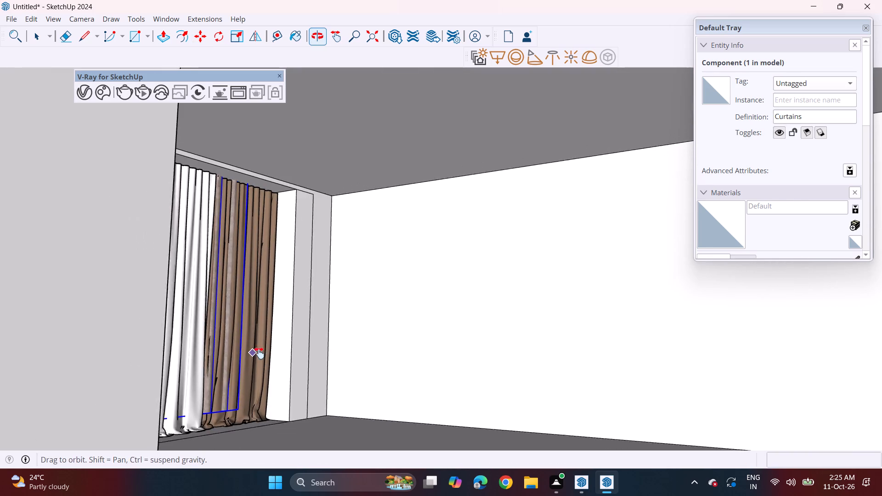
pyautogui.keyDown('shift'); pyautogui.moveTo(259, 353); pyautogui.dragTo(260, 353, button='middle'); pyautogui.keyUp('shift')
pyautogui.moveTo(258, 355); pyautogui.dragTo(117, 384, button='middle')
pyautogui.keyDown('shift'); pyautogui.moveTo(199, 355); pyautogui.dragTo(282, 348, button='middle'); pyautogui.keyUp('shift')
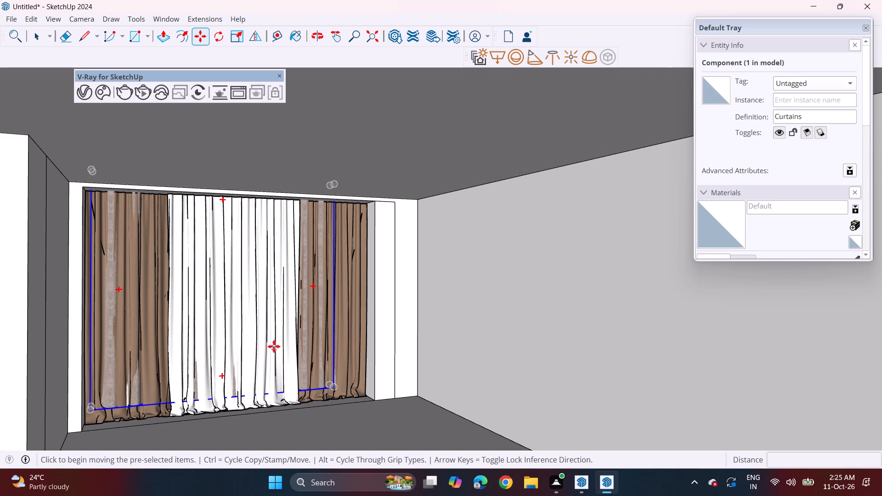
pyautogui.press('space')
pyautogui.click(354, 317)
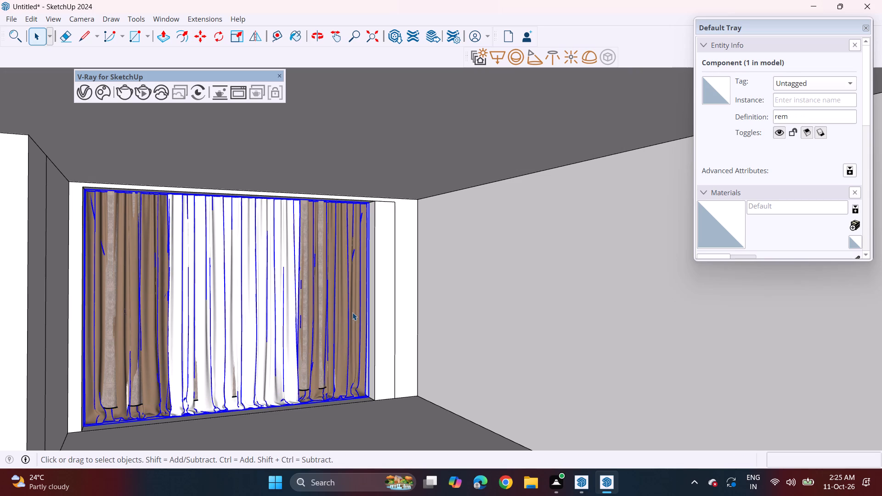
pyautogui.press('p')
pyautogui.press('m')
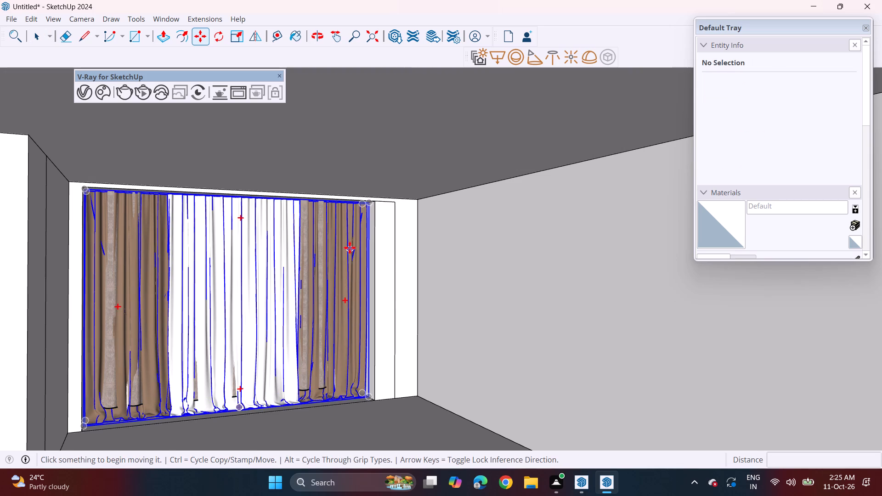
pyautogui.click(350, 248)
pyautogui.click(762, 314)
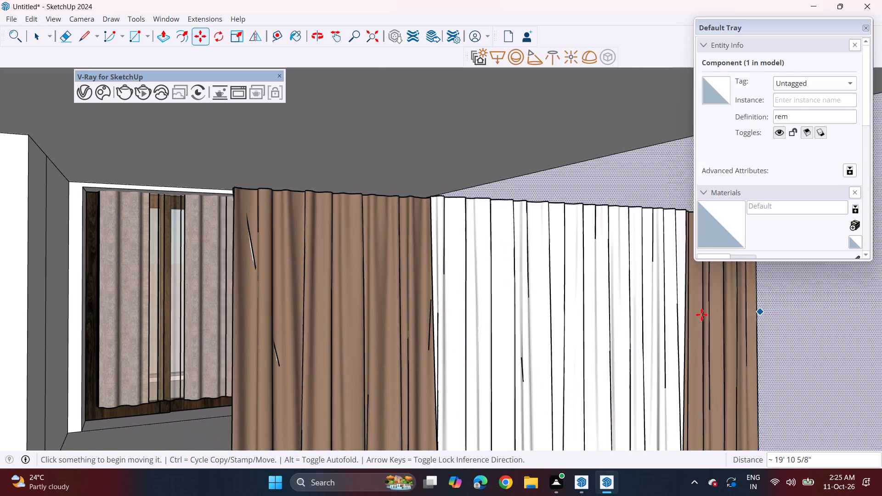
# Move the newly imported curtains about 1' 4" up toward the inner opening's top corner on the room side of the sliding doors.
pyautogui.press('space')
pyautogui.click(168, 279)
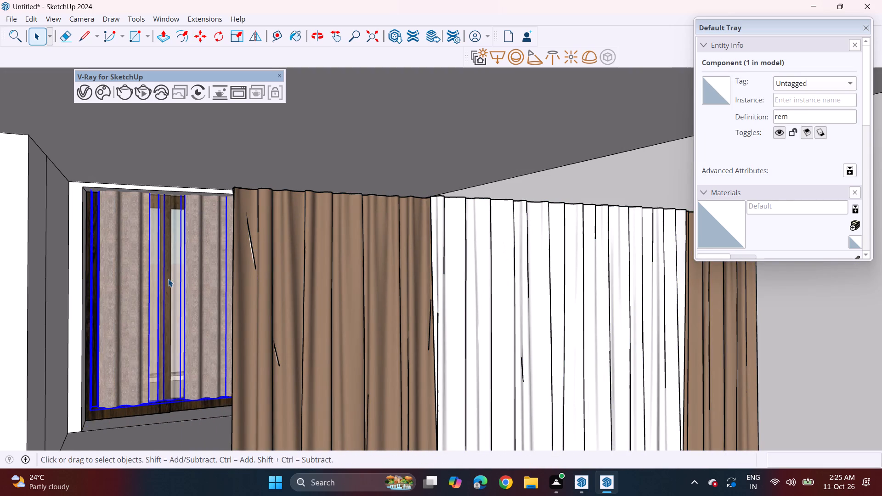
pyautogui.press('m')
pyautogui.click(88, 170)
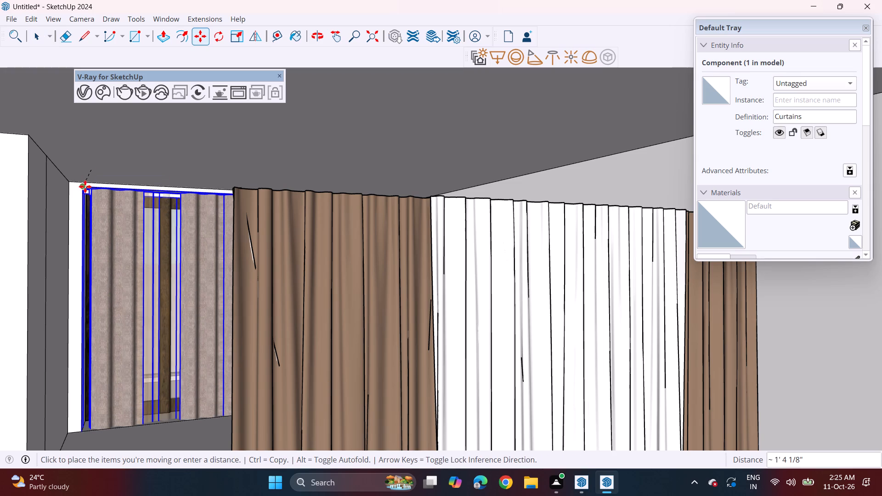
pyautogui.click(80, 190)
# Move the imported curtains by their top corner about 1' 11 5/8" along the opening to its opposite top corner.
pyautogui.moveTo(133, 219); pyautogui.dragTo(142, 236, button='middle')
pyautogui.scroll(5, 271, 216)
pyautogui.click(364, 194)
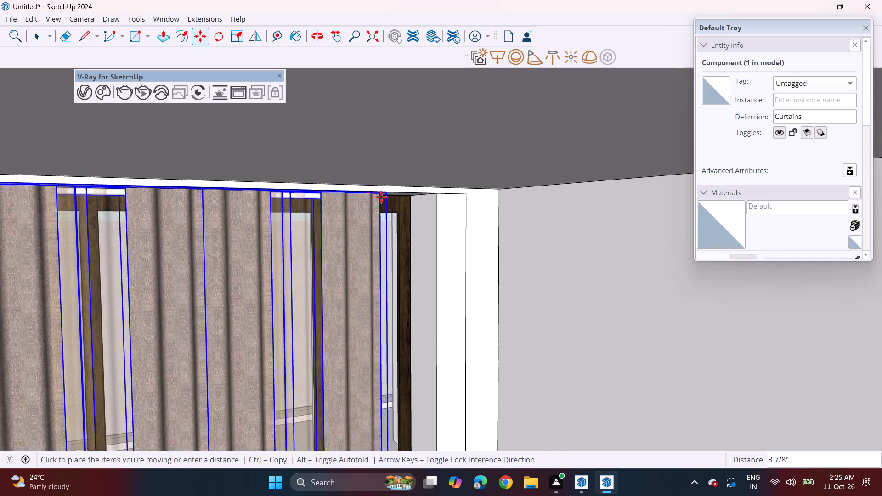
pyautogui.click(427, 198)
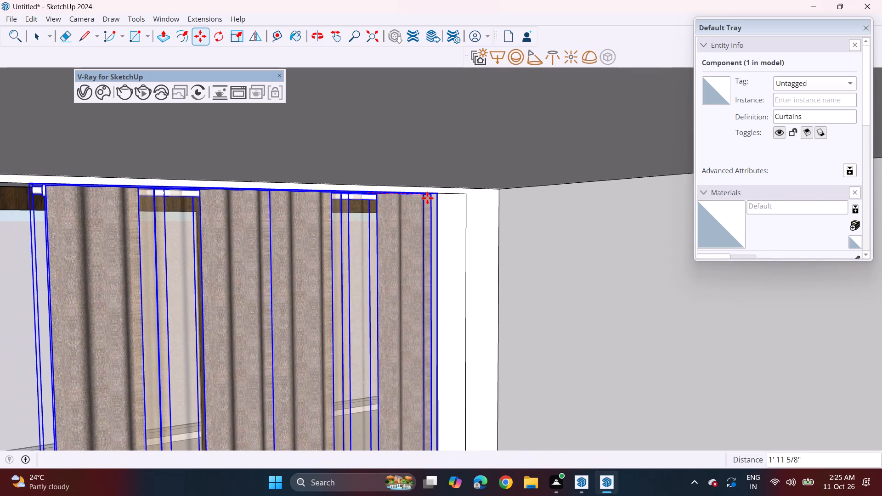
# Stretch the imported curtains' width by a factor of about 1.19 to the far side of the inner opening.
pyautogui.scroll(-3, 426, 269)
pyautogui.keyDown('shift'); pyautogui.moveTo(370, 341); pyautogui.dragTo(398, 268, button='middle'); pyautogui.keyUp('shift')
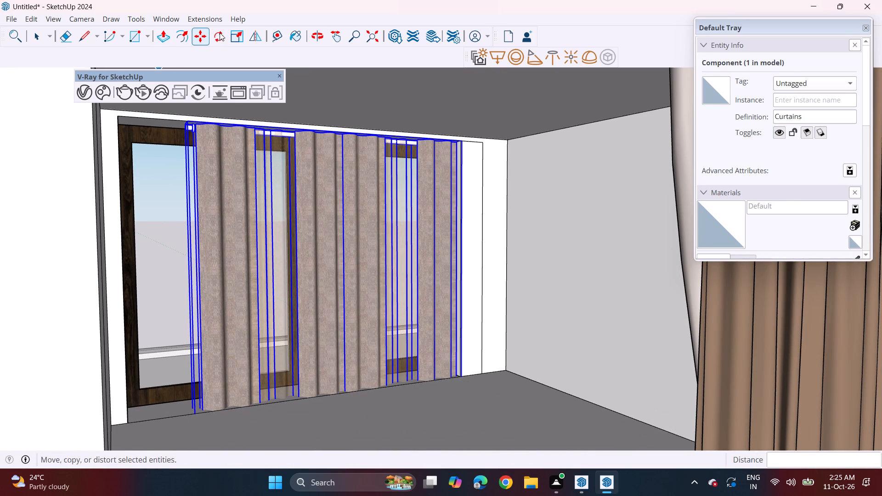
pyautogui.click(234, 36)
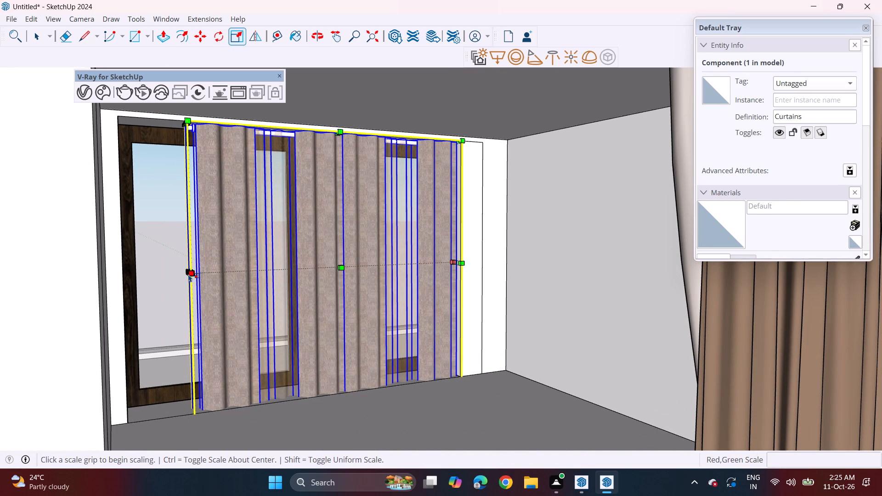
pyautogui.click(187, 270)
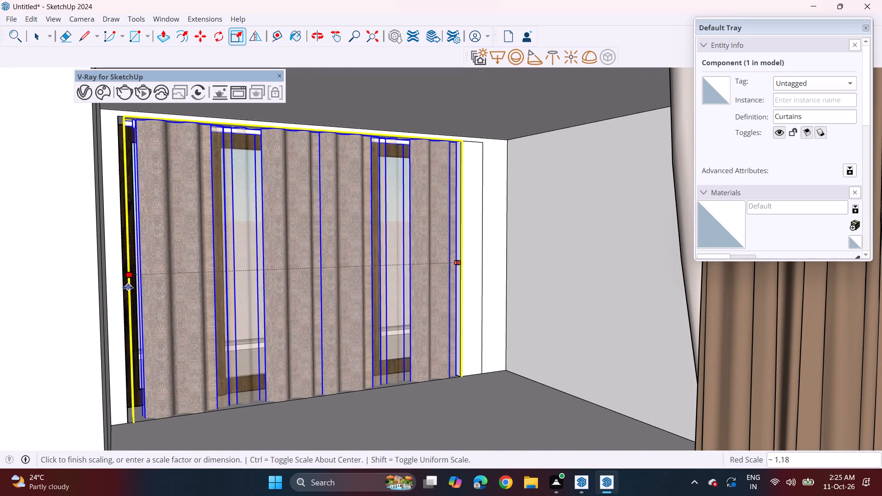
pyautogui.click(123, 289)
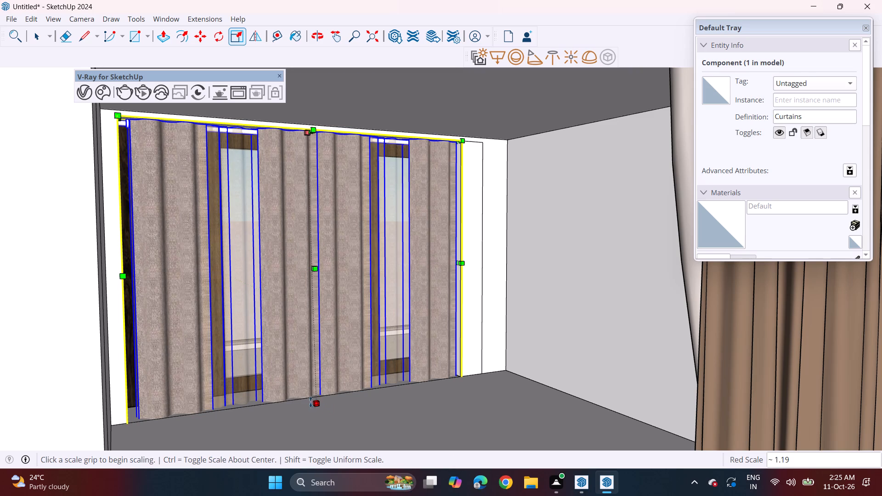
# Shorten the imported curtains from their bottom edge by a height scale factor of about 0.98.
pyautogui.click(311, 401)
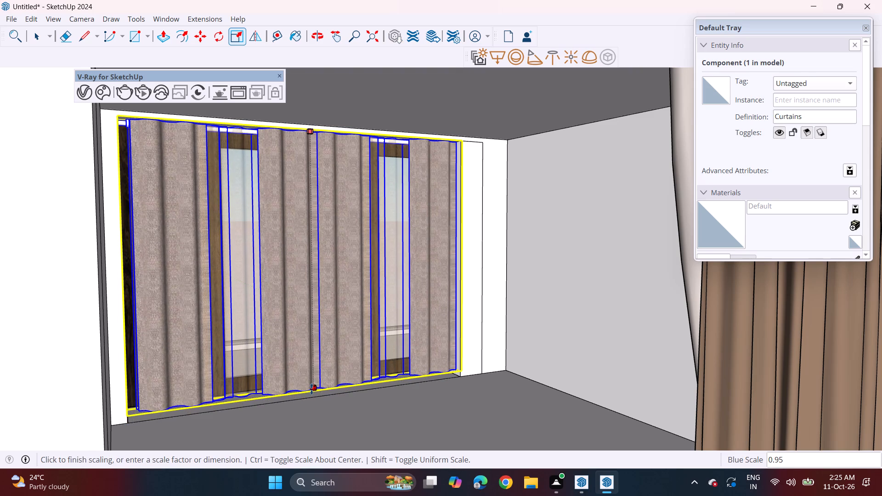
pyautogui.click(311, 395)
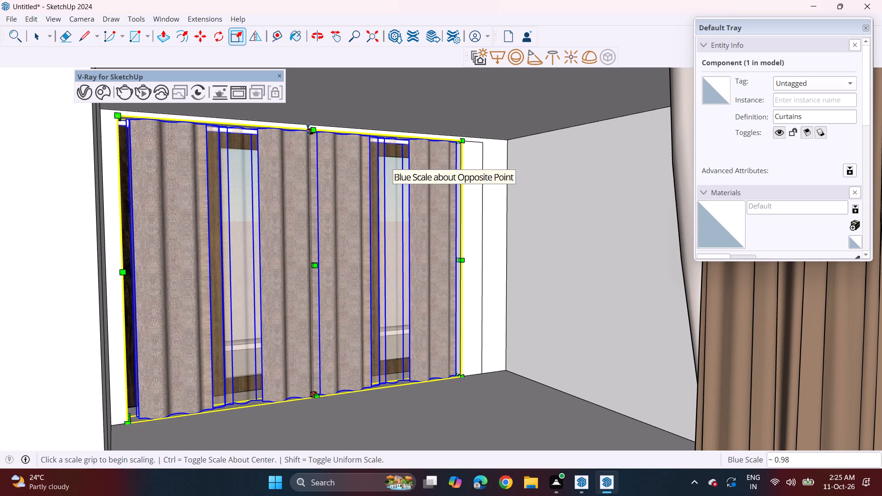
# Lower the top edge of the imported upper-floor curtains by scaling their height by about 0.98.
pyautogui.click(308, 129)
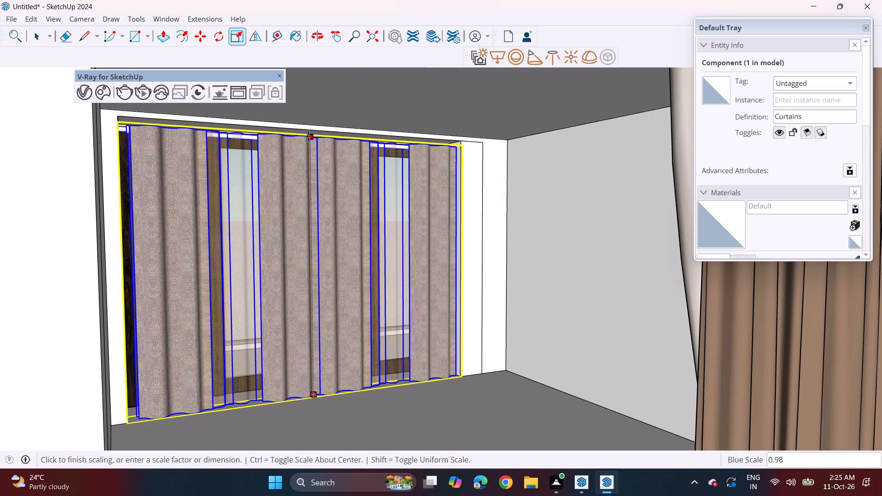
pyautogui.click(308, 136)
# Delete the old brown and white curtains standing inside the upper-floor room.
pyautogui.moveTo(206, 249); pyautogui.dragTo(688, 237, button='middle')
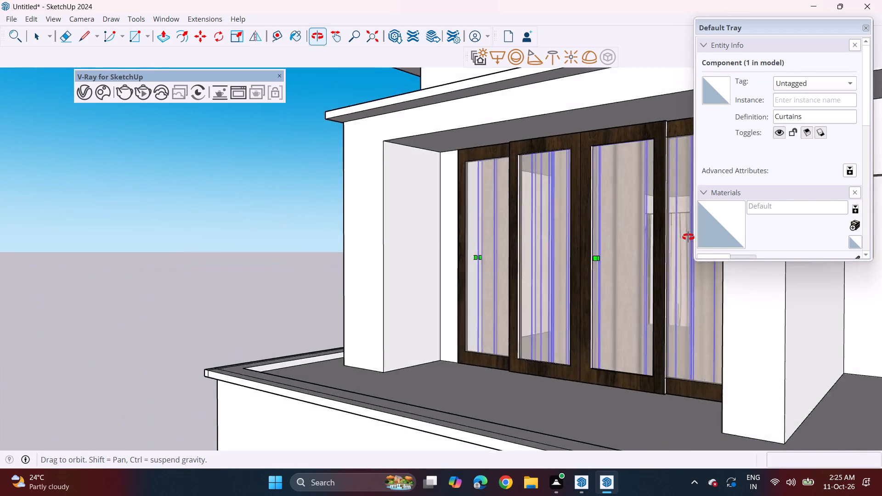
pyautogui.moveTo(688, 237); pyautogui.dragTo(243, 233, button='middle')
pyautogui.scroll(-4, 209, 231)
pyautogui.scroll(-1, 390, 276)
pyautogui.press('space')
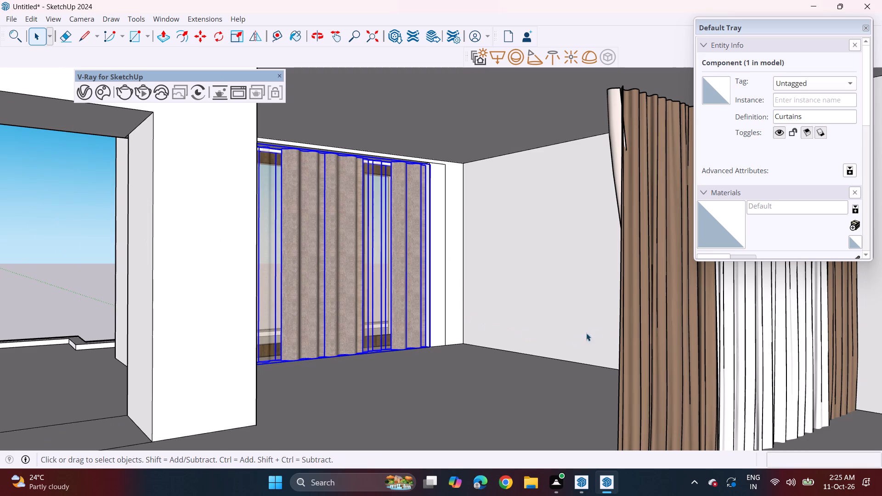
pyautogui.click(630, 332)
pyautogui.press('Delete')
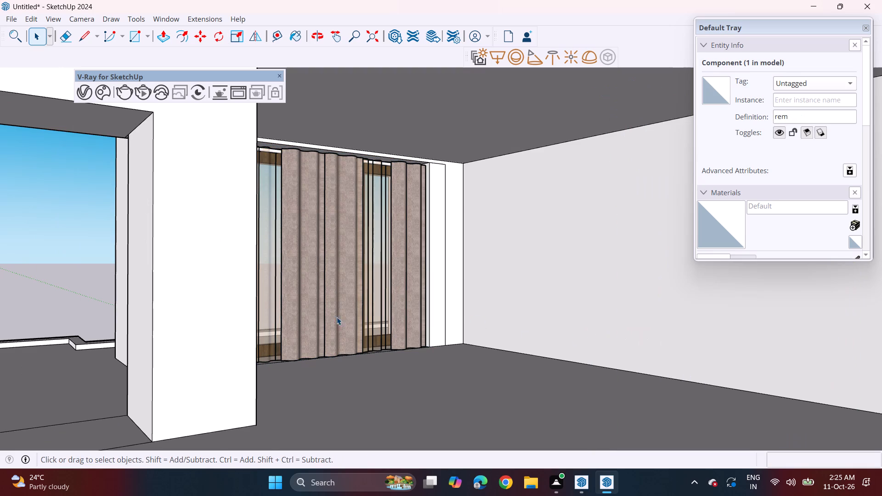
# Copy the fitted curtains from the upper-floor opening down into the ground-floor front room.
pyautogui.click(334, 305)
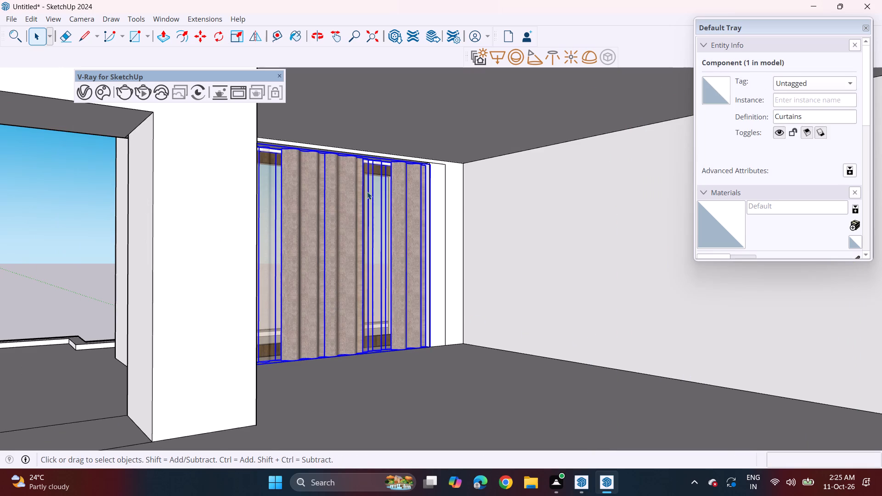
pyautogui.press('m')
pyautogui.click(377, 167)
pyautogui.middleClick(189, 243)
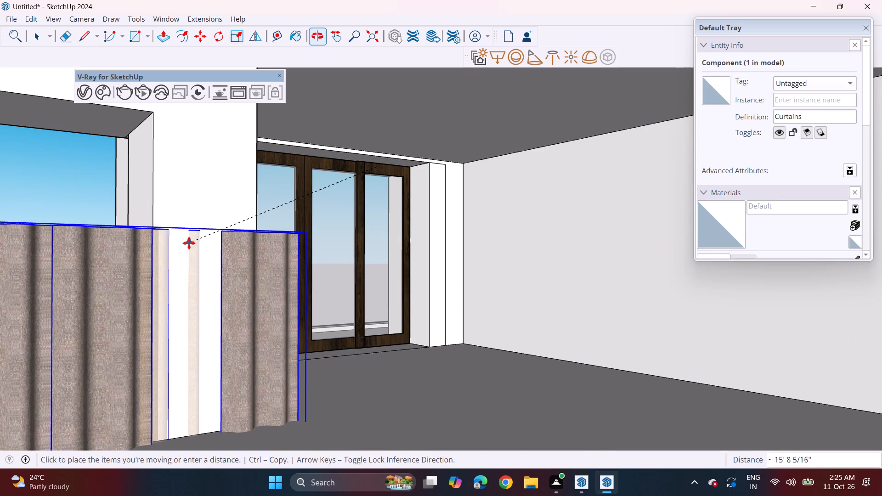
pyautogui.press('Escape')
pyautogui.click(321, 209)
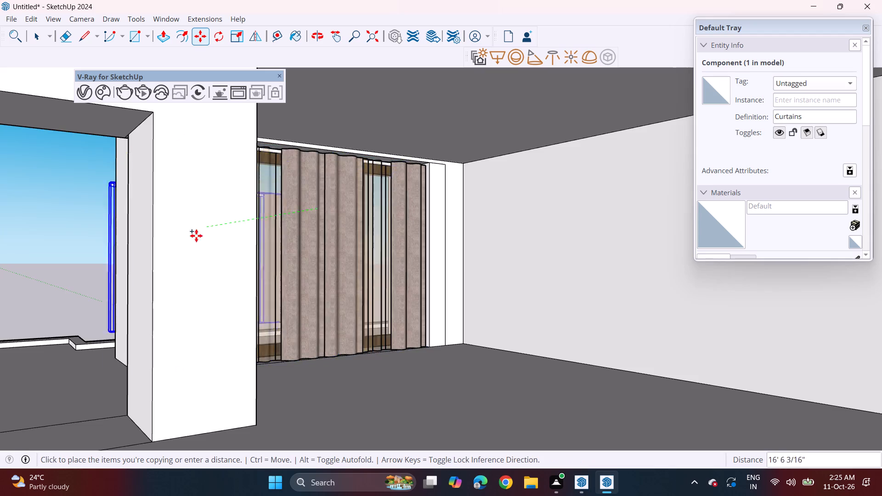
pyautogui.moveTo(124, 239); pyautogui.dragTo(533, 225, button='middle')
pyautogui.scroll(-4, 447, 245)
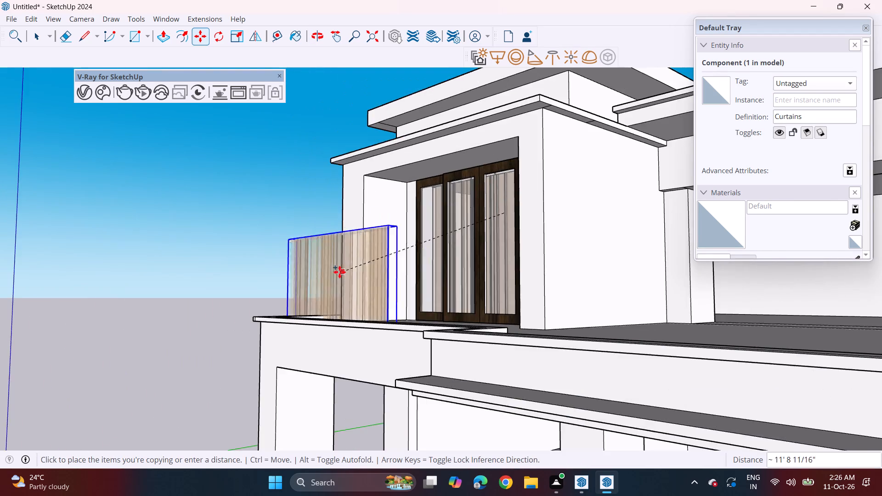
pyautogui.scroll(-8, 339, 272)
pyautogui.moveTo(322, 329); pyautogui.dragTo(295, 244, button='middle')
pyautogui.moveTo(326, 261); pyautogui.dragTo(370, 267, button='middle')
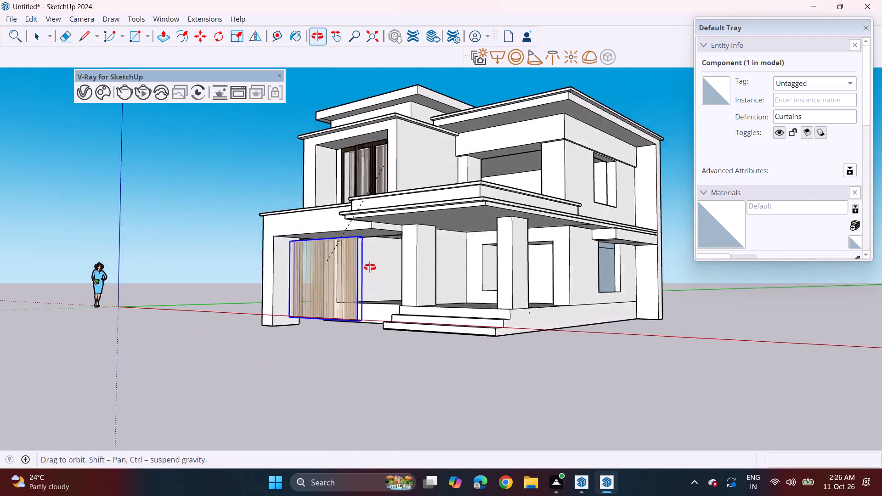
pyautogui.moveTo(370, 267); pyautogui.dragTo(425, 276, button='middle')
pyautogui.click(397, 268)
pyautogui.moveTo(357, 274); pyautogui.dragTo(373, 280, button='middle')
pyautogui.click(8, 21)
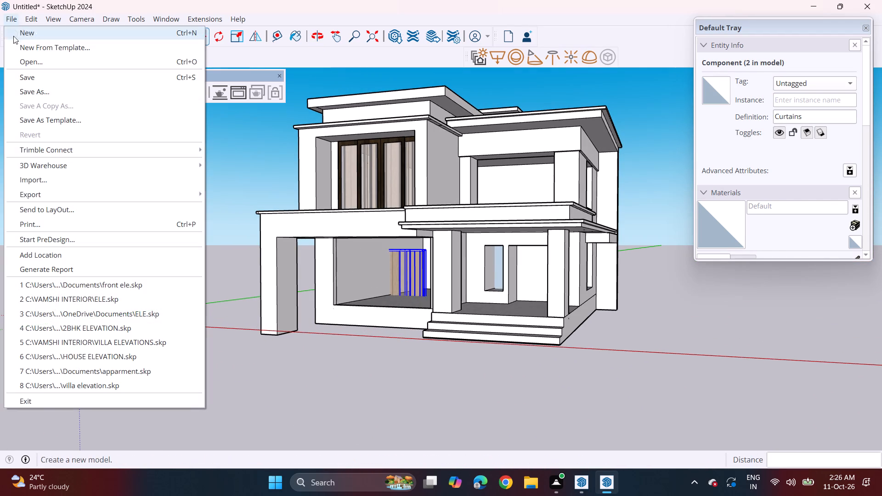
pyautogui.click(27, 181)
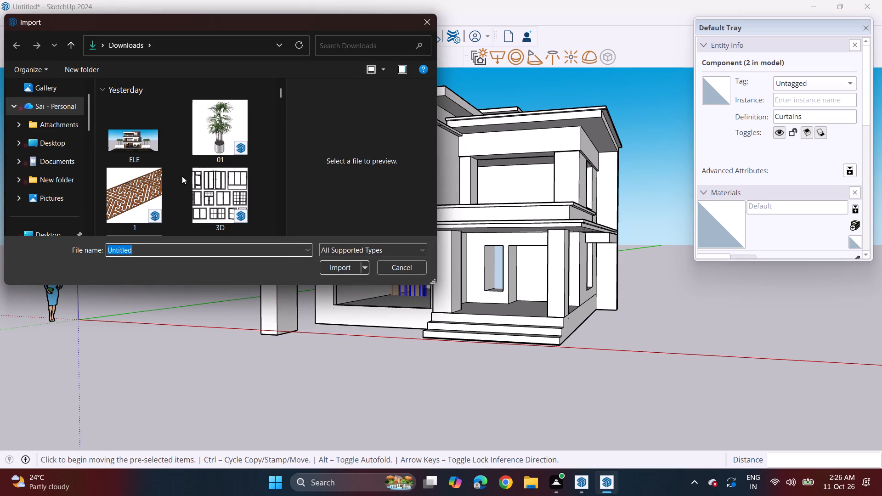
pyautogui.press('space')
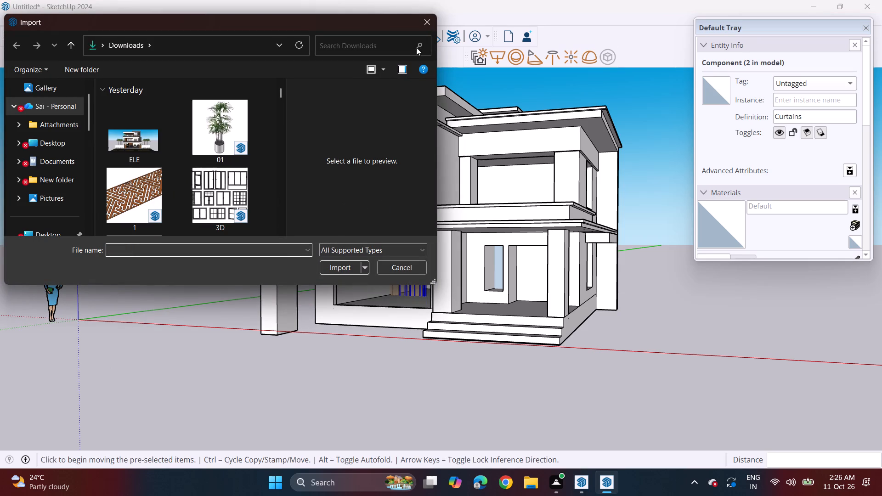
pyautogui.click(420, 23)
# Move the sliding doors by their top corner about 12' 3 7/8" down to the top corner of the ground-floor front opening.
pyautogui.press('space')
pyautogui.click(358, 183)
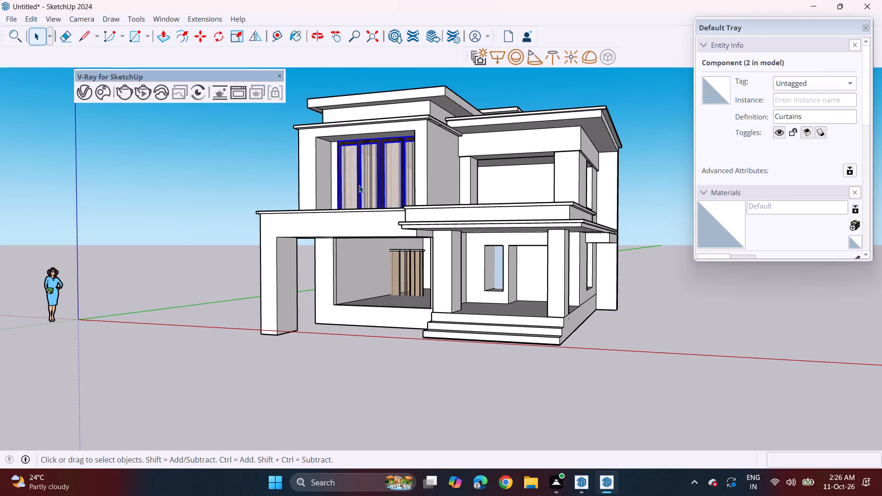
pyautogui.press('m')
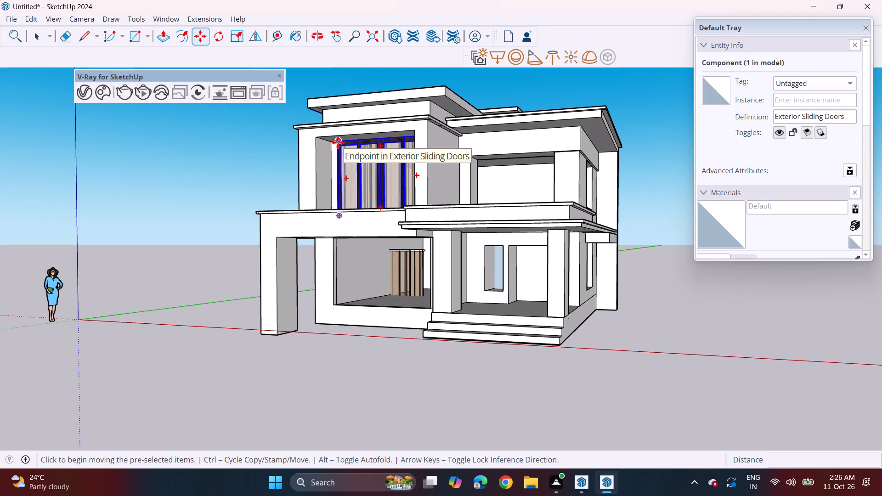
pyautogui.click(338, 142)
pyautogui.scroll(9, 338, 210)
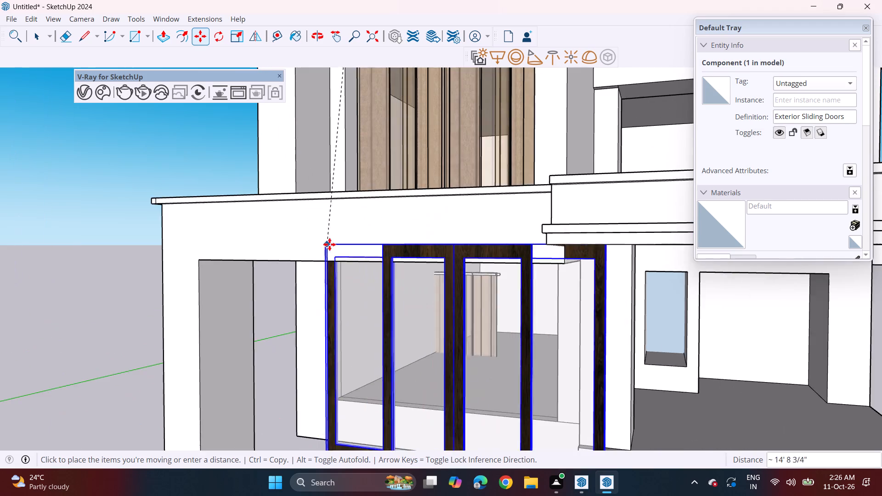
pyautogui.moveTo(331, 244); pyautogui.dragTo(377, 194, button='middle')
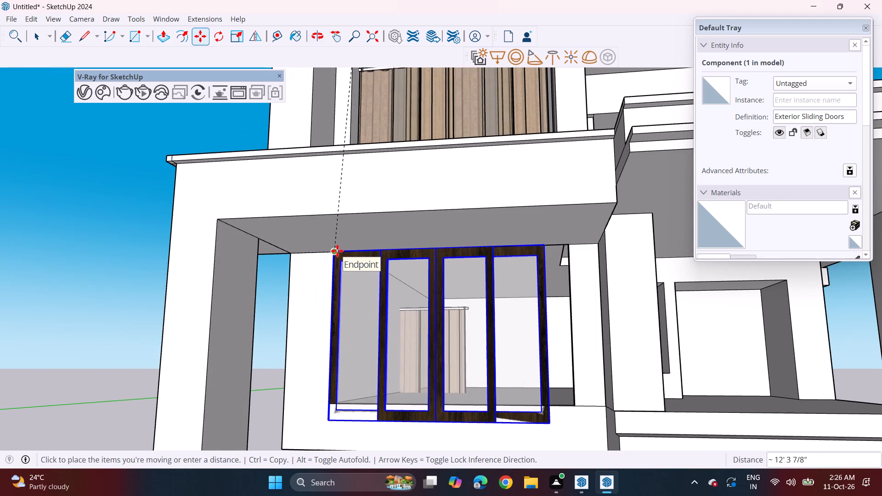
pyautogui.click(337, 251)
pyautogui.scroll(-3, 386, 281)
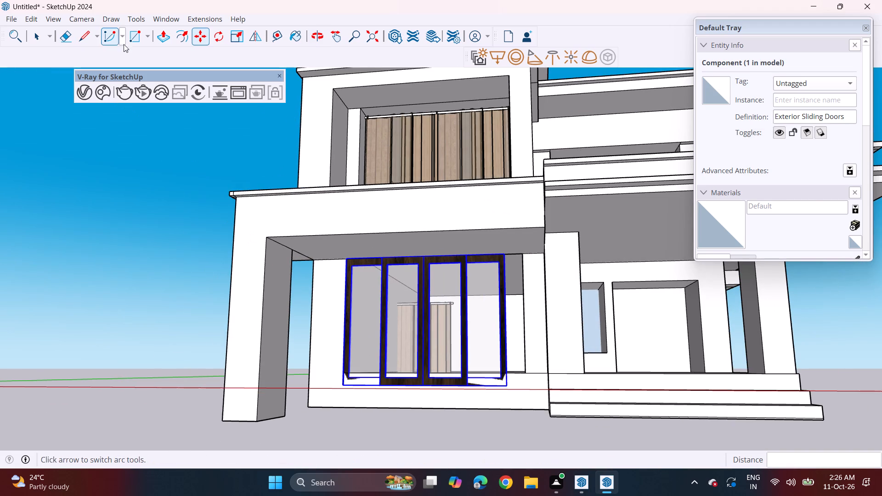
# Shorten the sliding doors from their bottom edge to the ground-floor opening's sill with a height scale factor of about 0.91.
pyautogui.moveTo(232, 32); pyautogui.dragTo(237, 39)
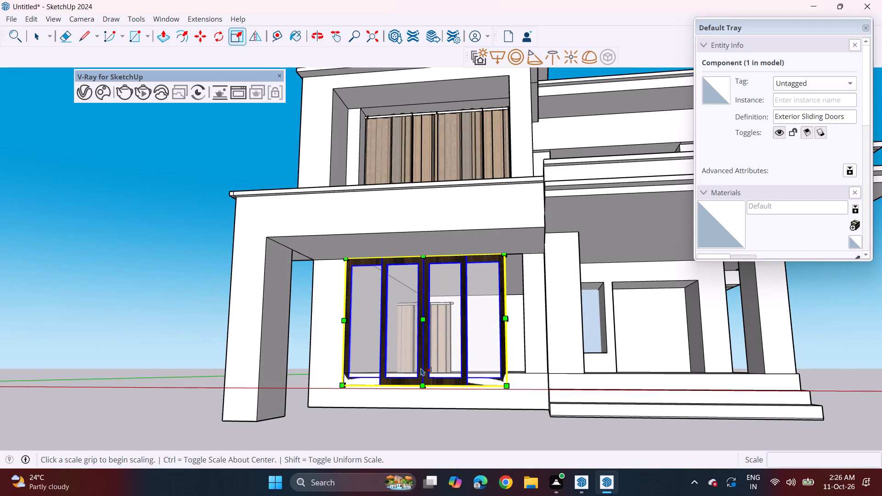
pyautogui.moveTo(384, 384); pyautogui.dragTo(327, 389, button='middle')
pyautogui.scroll(4, 383, 395)
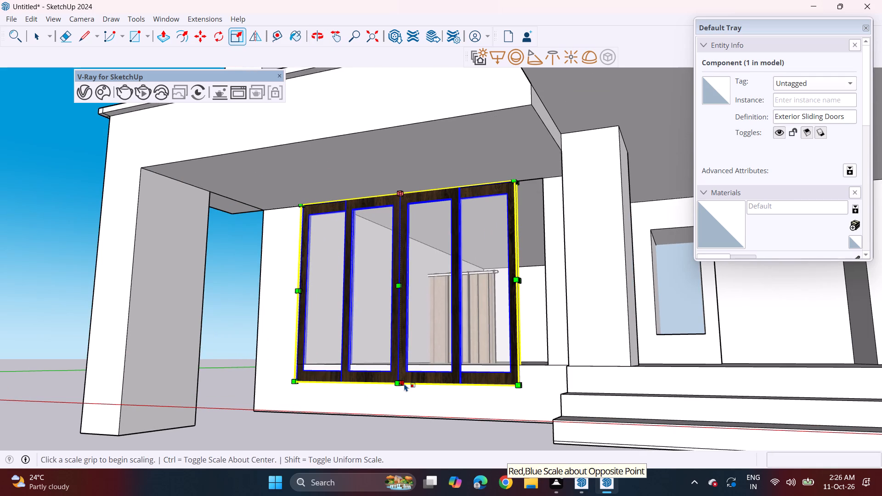
pyautogui.click(403, 381)
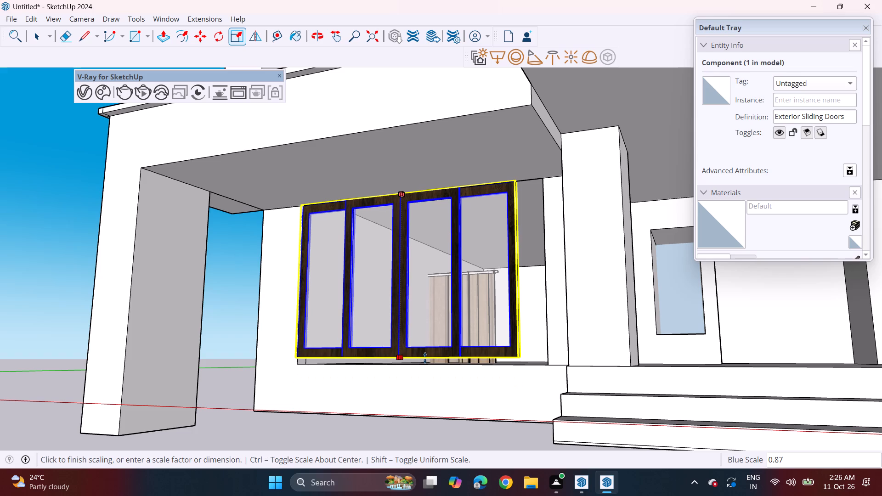
pyautogui.click(526, 366)
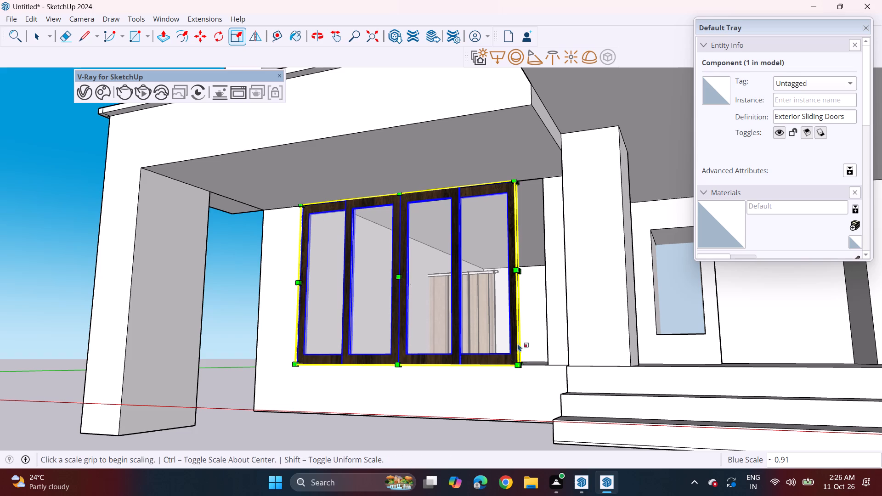
# Widen the sliding doors to the far side of the ground-floor opening, scaling their width by 1.02 and again by about 1.09.
pyautogui.moveTo(537, 307); pyautogui.dragTo(492, 329, button='middle')
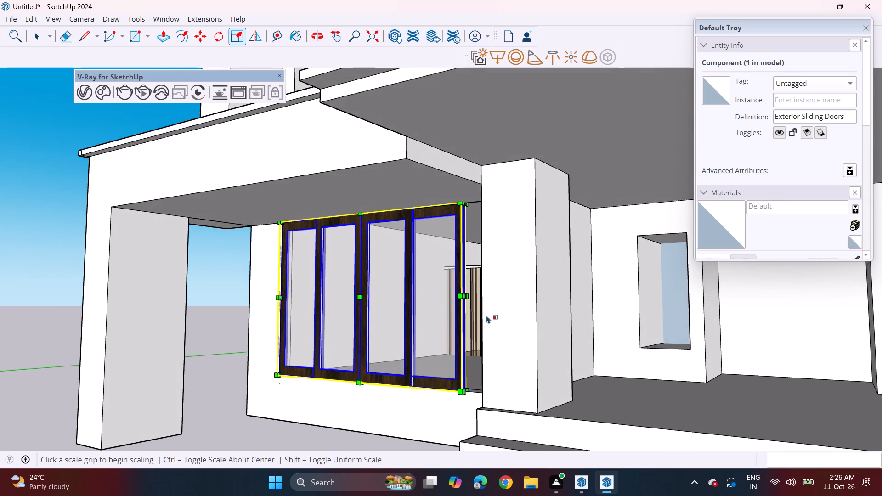
pyautogui.scroll(5, 486, 316)
pyautogui.moveTo(460, 284); pyautogui.dragTo(515, 297, button='middle')
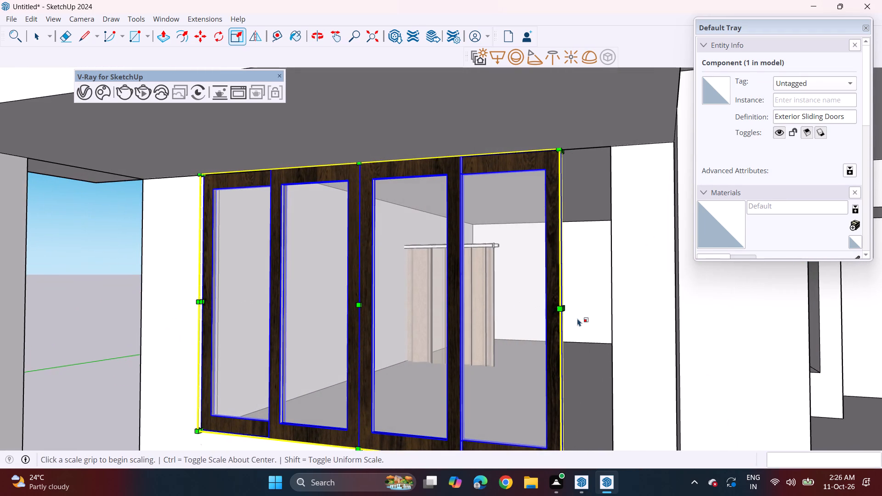
pyautogui.moveTo(565, 305); pyautogui.dragTo(572, 306)
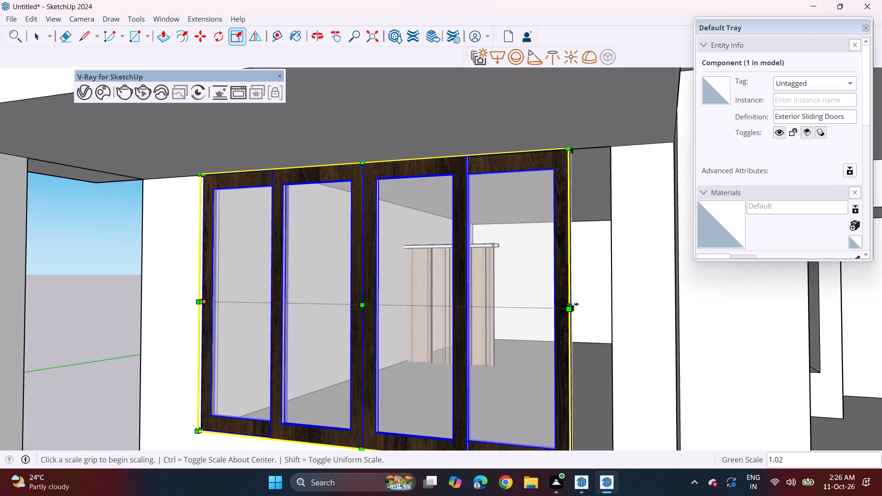
pyautogui.moveTo(573, 304); pyautogui.dragTo(564, 319, button='middle')
pyautogui.scroll(4, 556, 337)
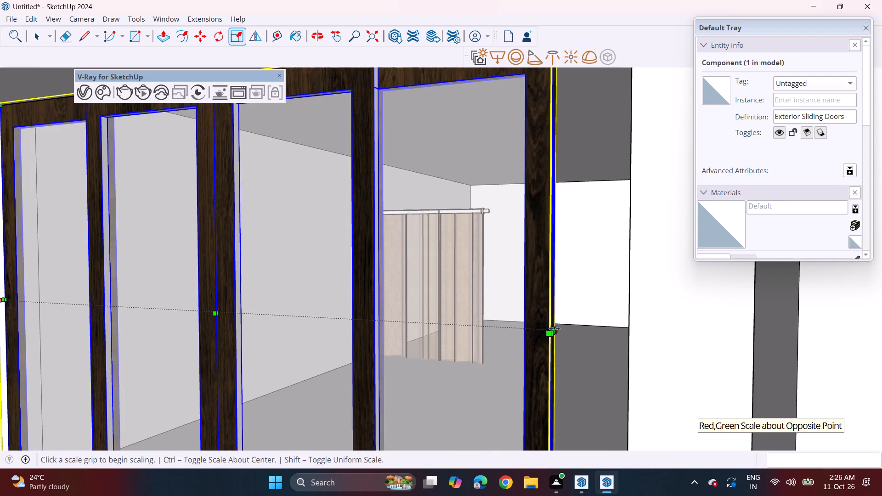
pyautogui.click(554, 329)
pyautogui.click(630, 325)
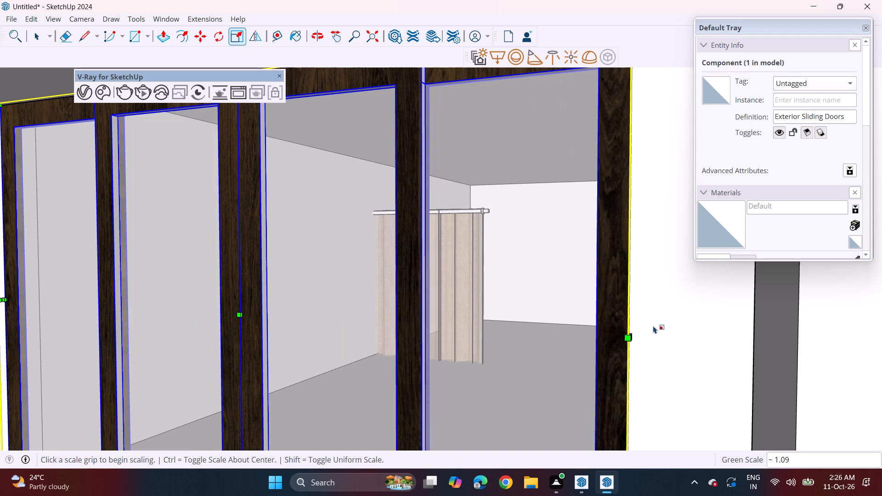
# Move the ground-floor curtains by their top rod-end corner across the room toward the sliding doors.
pyautogui.scroll(-3, 640, 321)
pyautogui.moveTo(640, 321); pyautogui.dragTo(347, 323, button='middle')
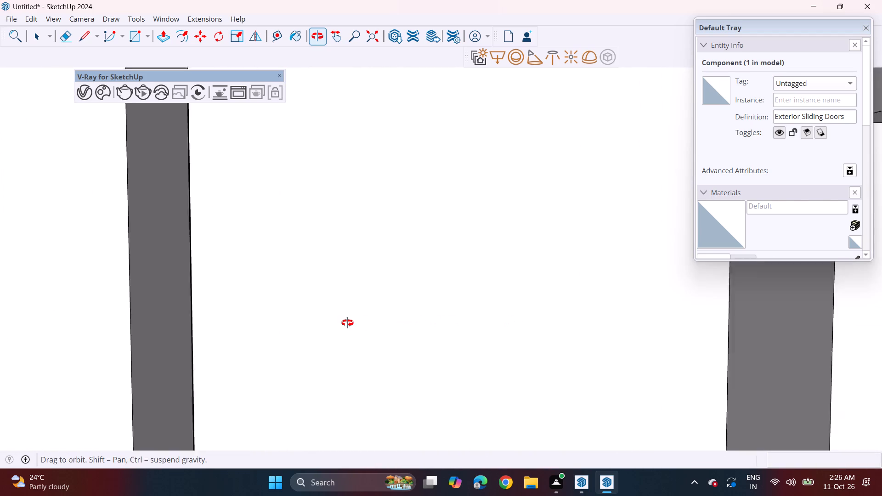
pyautogui.moveTo(347, 323); pyautogui.dragTo(56, 301, button='middle')
pyautogui.scroll(-6, 181, 336)
pyautogui.keyDown('shift'); pyautogui.moveTo(384, 331); pyautogui.dragTo(331, 306, button='middle'); pyautogui.keyUp('shift')
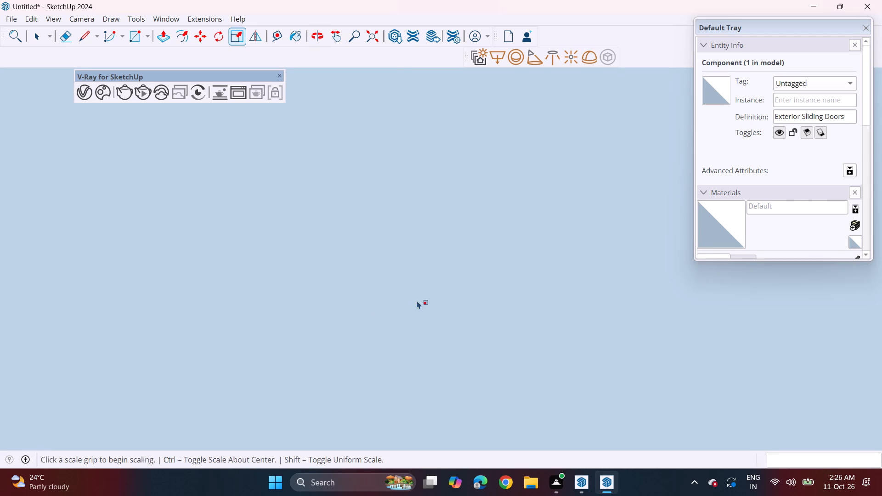
pyautogui.moveTo(394, 304); pyautogui.dragTo(557, 323, button='middle')
pyautogui.keyDown('shift'); pyautogui.moveTo(339, 284); pyautogui.dragTo(650, 314, button='middle'); pyautogui.keyUp('shift')
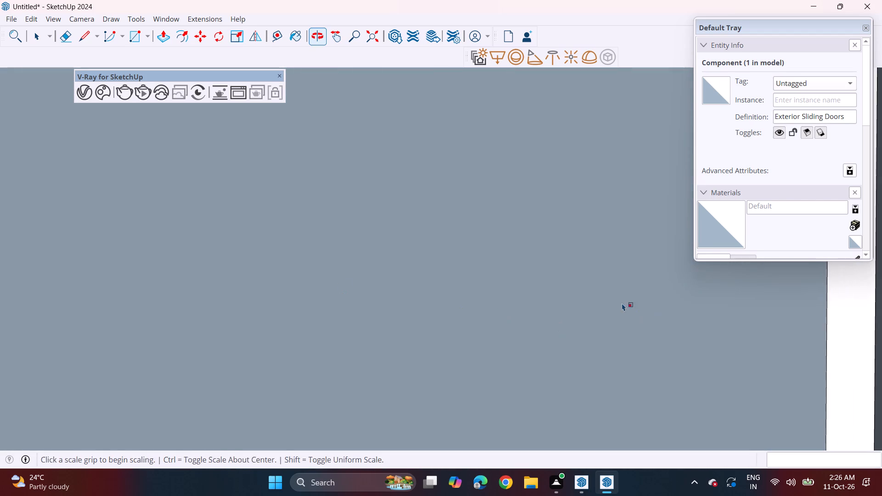
pyautogui.keyDown('shift'); pyautogui.moveTo(287, 267); pyautogui.dragTo(560, 308, button='middle'); pyautogui.keyUp('shift')
pyautogui.keyDown('shift'); pyautogui.moveTo(166, 290); pyautogui.dragTo(572, 276, button='middle'); pyautogui.keyUp('shift')
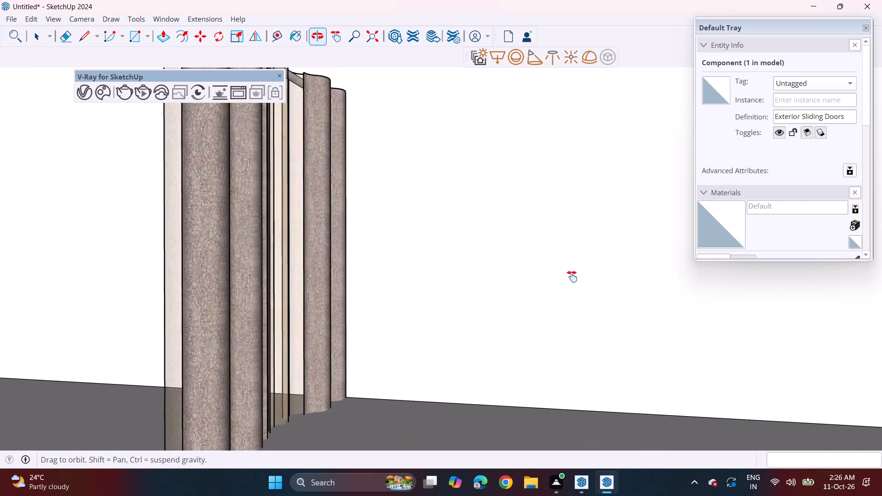
pyautogui.keyDown('shift'); pyautogui.moveTo(572, 276); pyautogui.dragTo(575, 274, button='middle'); pyautogui.keyUp('shift')
pyautogui.scroll(-2, 533, 267)
pyautogui.moveTo(527, 276); pyautogui.dragTo(736, 295, button='middle')
pyautogui.moveTo(611, 303); pyautogui.dragTo(491, 309, button='middle')
pyautogui.keyDown('shift'); pyautogui.moveTo(205, 309); pyautogui.dragTo(286, 309, button='middle'); pyautogui.keyUp('shift')
pyautogui.scroll(-2, 356, 296)
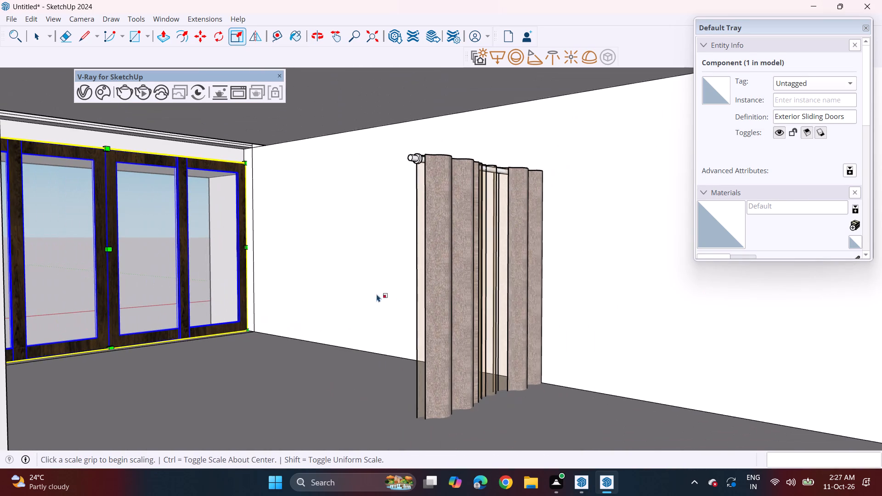
pyautogui.press('space')
pyautogui.click(435, 291)
pyautogui.press('m')
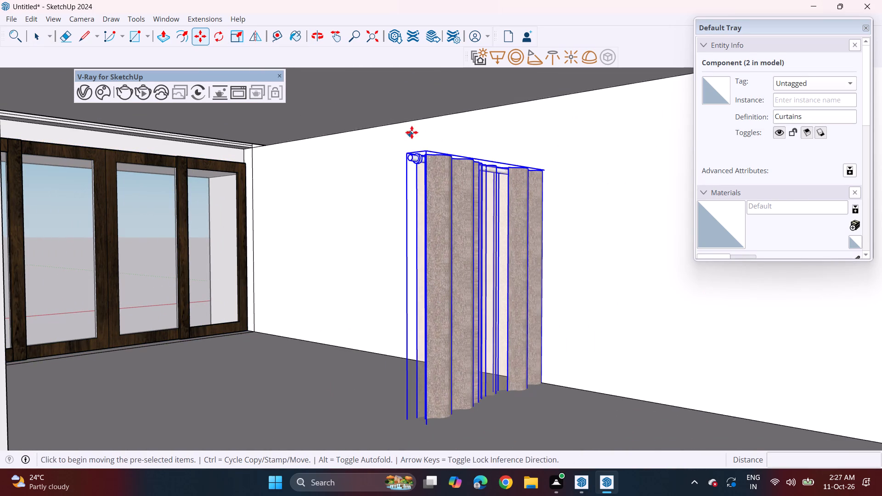
pyautogui.click(405, 155)
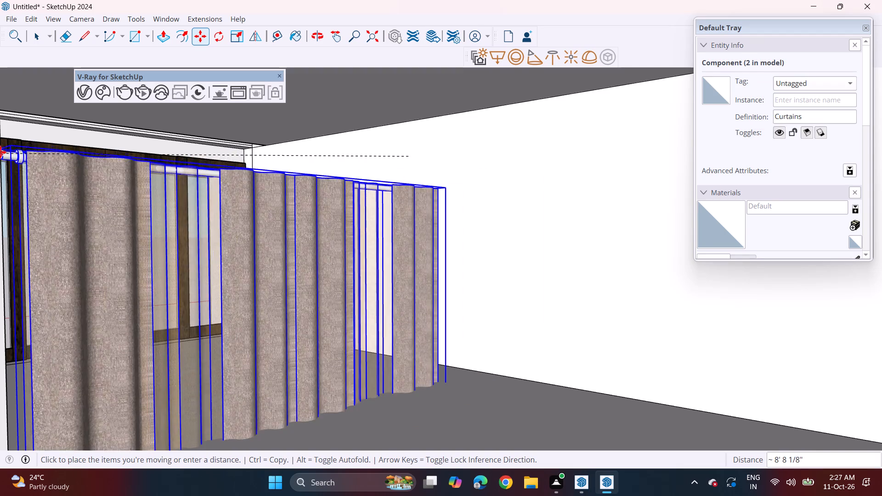
pyautogui.click(35, 147)
# Move the ground-floor curtains by their near top rod-end corner closer to the top corner of the sliding door frame.
pyautogui.keyDown('shift'); pyautogui.moveTo(55, 172); pyautogui.dragTo(176, 182, button='middle'); pyautogui.keyUp('shift')
pyautogui.moveTo(176, 182); pyautogui.dragTo(105, 185, button='middle')
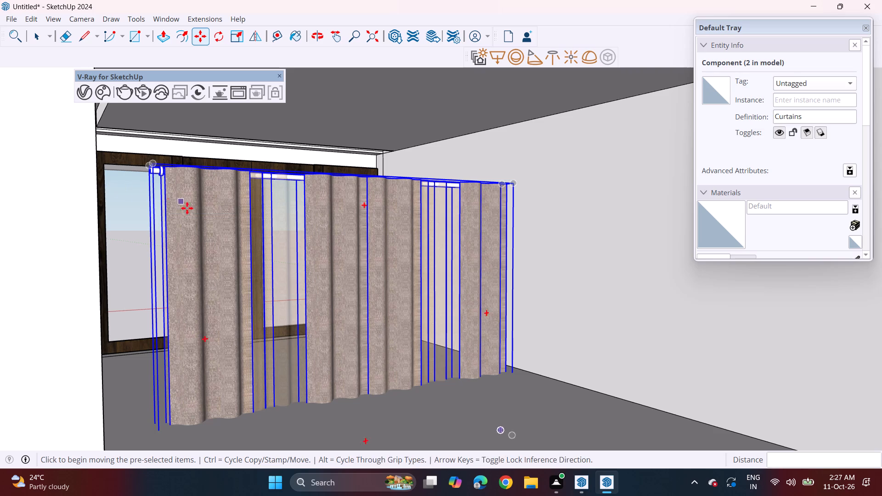
pyautogui.click(153, 165)
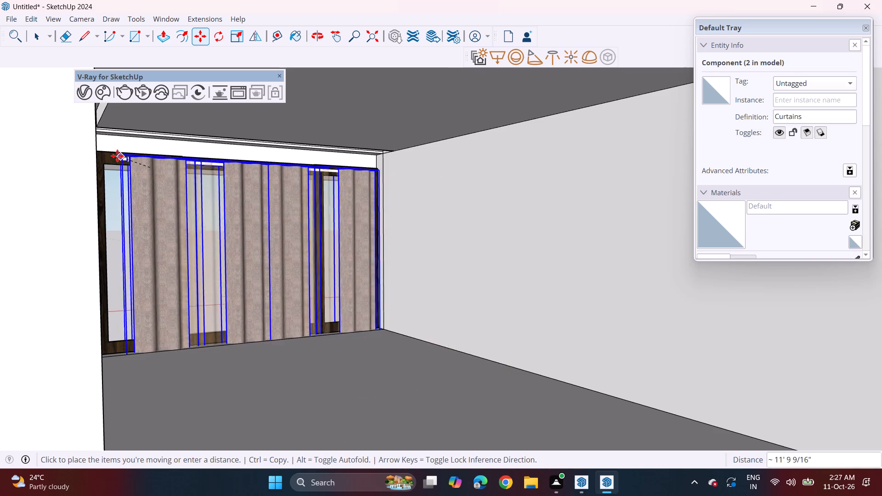
pyautogui.moveTo(114, 156); pyautogui.dragTo(102, 165, button='middle')
pyautogui.scroll(1, 93, 165)
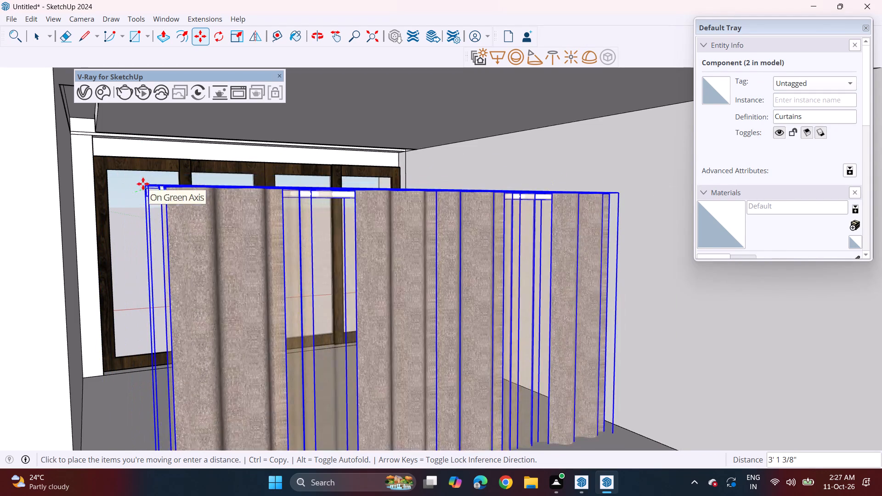
pyautogui.click(143, 184)
pyautogui.scroll(4, 136, 194)
pyautogui.click(159, 187)
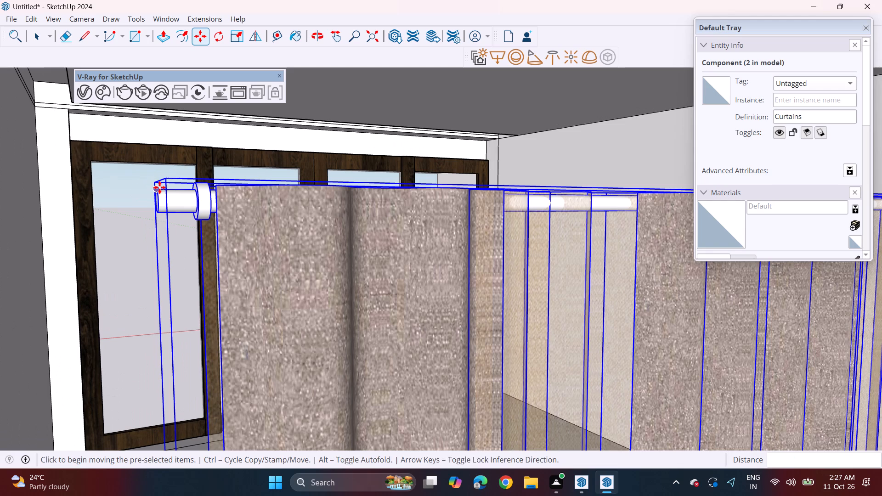
pyautogui.click(93, 162)
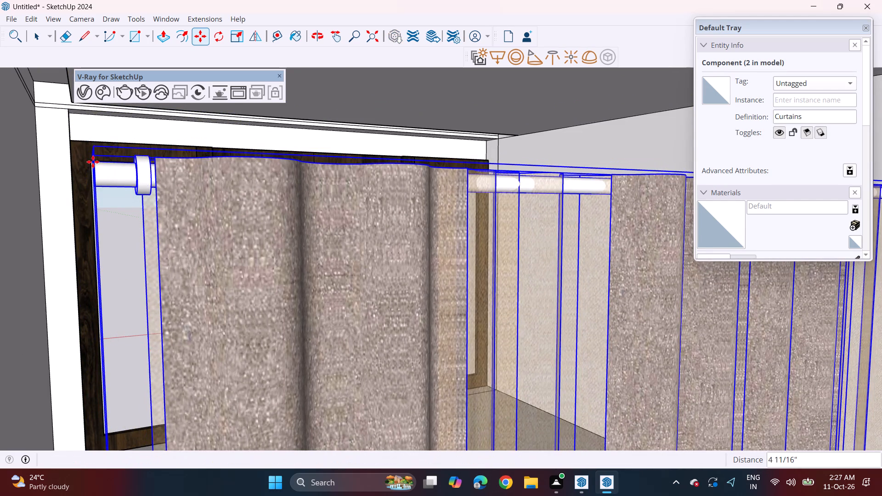
# Move the curtains by their far top corner about 12' 4 1/2" to the side-wall end of the ground-floor opening.
pyautogui.scroll(-4, 459, 165)
pyautogui.keyDown('shift'); pyautogui.moveTo(519, 190); pyautogui.dragTo(252, 182, button='middle'); pyautogui.keyUp('shift')
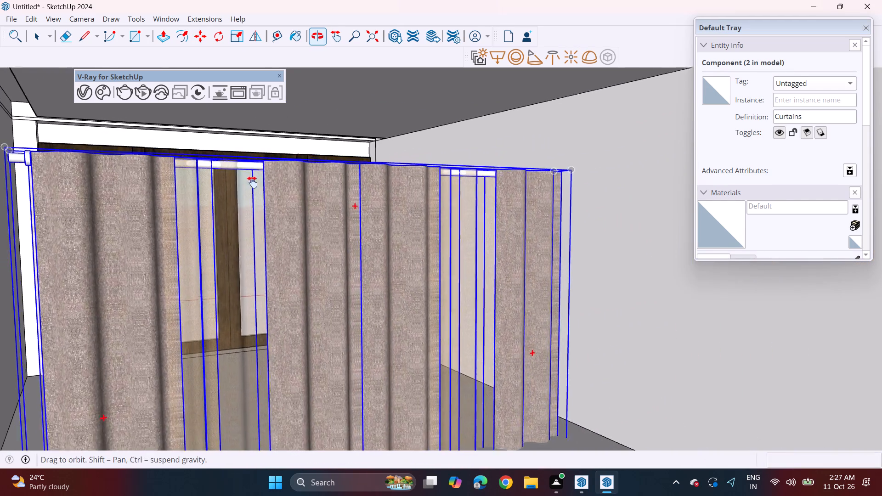
pyautogui.keyDown('shift'); pyautogui.moveTo(252, 182); pyautogui.dragTo(243, 198, button='middle'); pyautogui.keyUp('shift')
pyautogui.scroll(2, 571, 176)
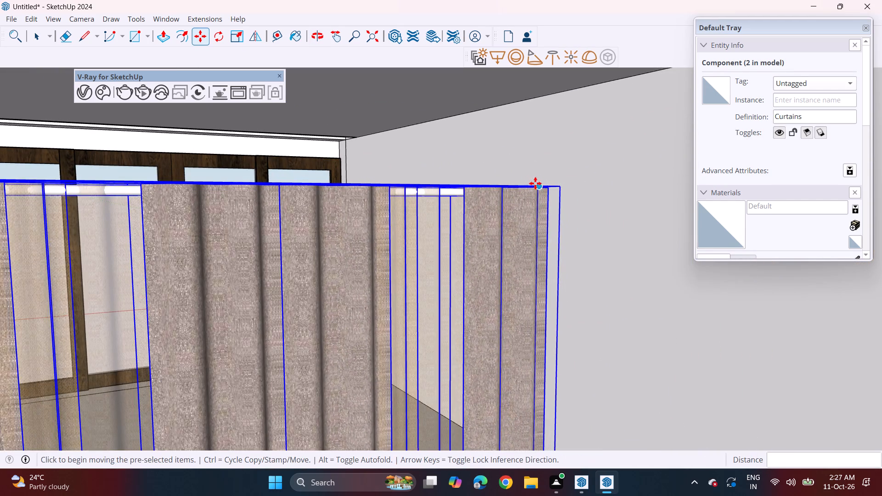
pyautogui.click(537, 185)
pyautogui.moveTo(327, 157); pyautogui.dragTo(365, 167, button='middle')
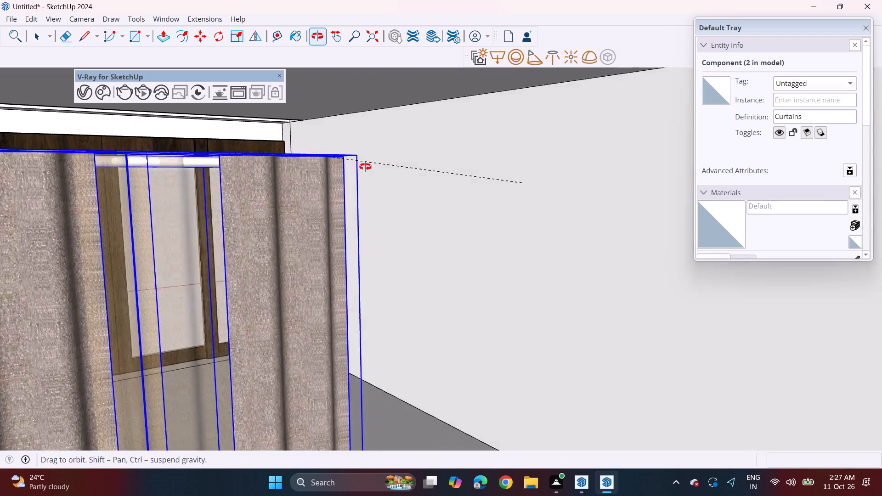
pyautogui.moveTo(365, 167); pyautogui.dragTo(466, 163, button='middle')
pyautogui.keyDown('shift'); pyautogui.moveTo(228, 189); pyautogui.dragTo(637, 229, button='middle'); pyautogui.keyUp('shift')
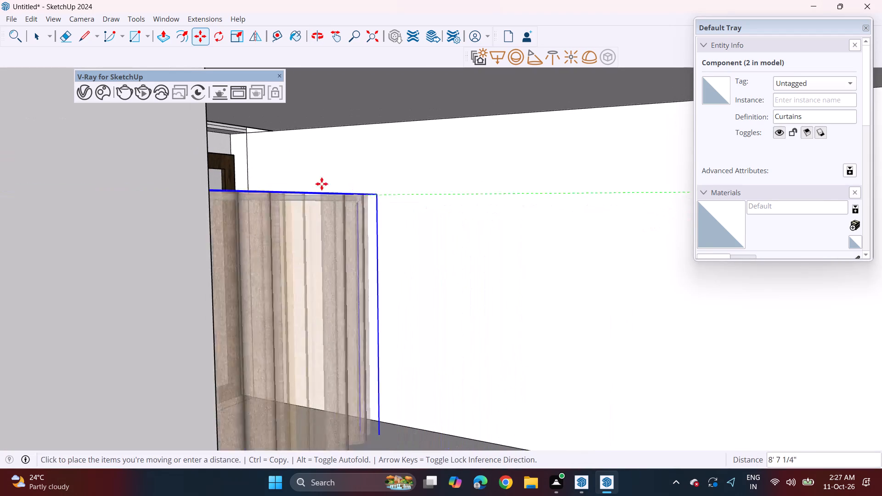
pyautogui.click(264, 153)
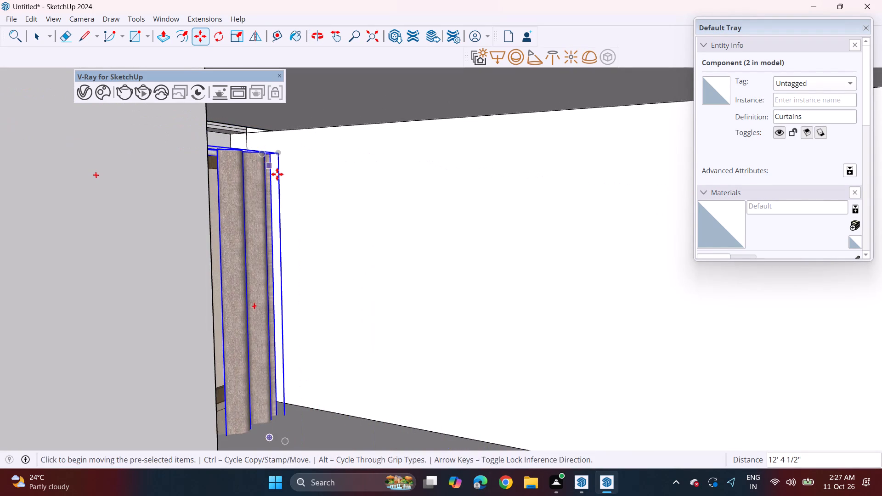
# Move the curtains by the same far top corner about 2' 4" onto the wall face above the sliding doors.
pyautogui.scroll(3, 272, 174)
pyautogui.moveTo(255, 148); pyautogui.dragTo(287, 165, button='middle')
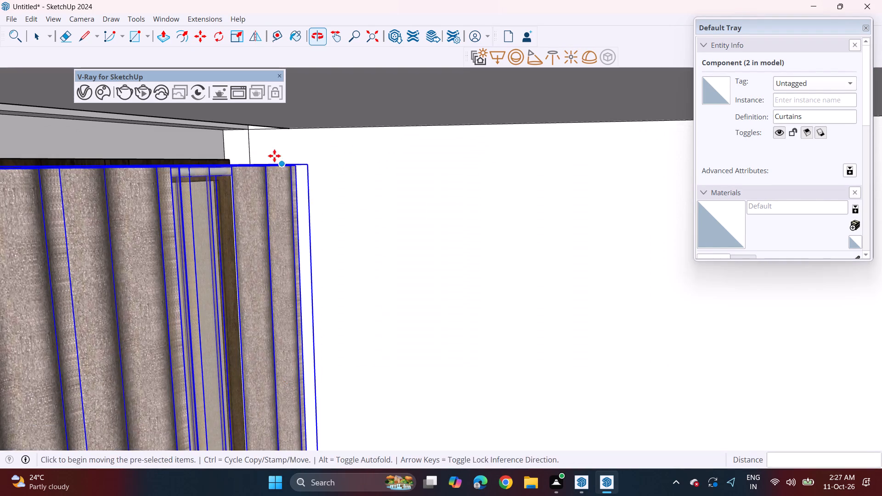
pyautogui.middleClick(274, 156)
pyautogui.scroll(4, 274, 156)
pyautogui.click(281, 165)
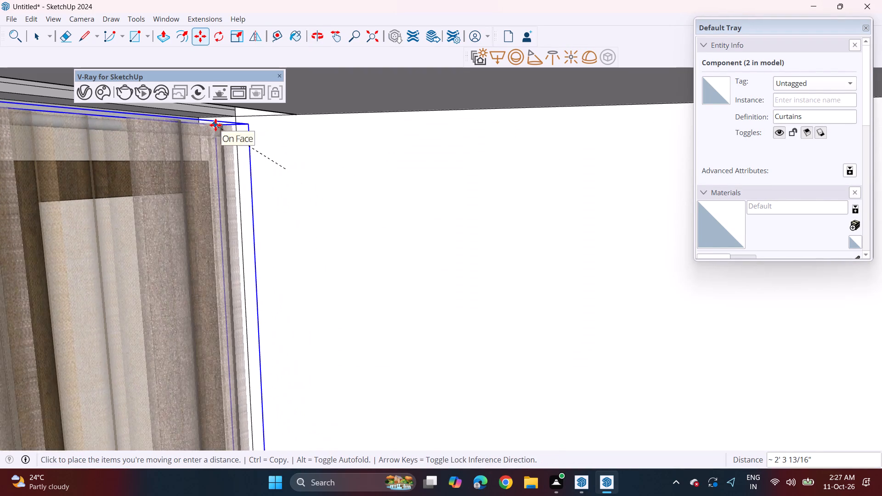
pyautogui.click(214, 130)
# Widen the ground-floor curtains toward the opposite side of the sliding doors by scaling them along the red axis.
pyautogui.moveTo(253, 189); pyautogui.dragTo(248, 184, button='middle')
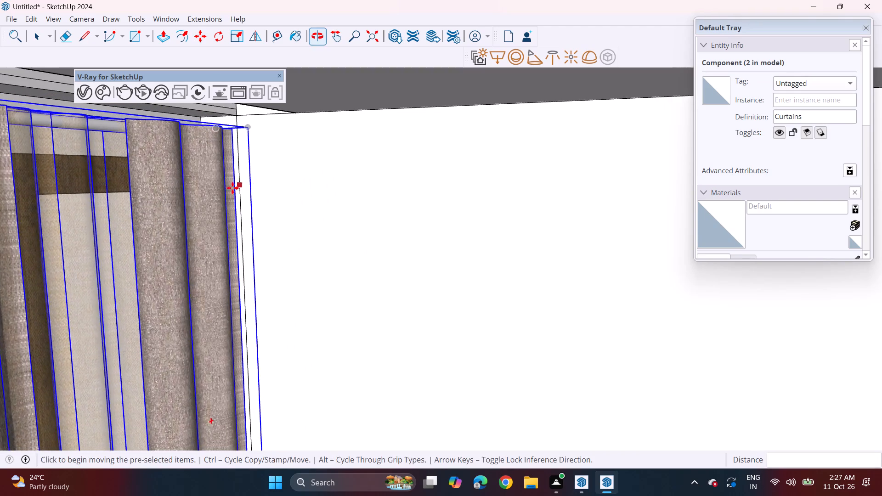
pyautogui.scroll(-3, 225, 189)
pyautogui.moveTo(341, 301); pyautogui.dragTo(214, 259, button='middle')
pyautogui.moveTo(184, 270); pyautogui.dragTo(471, 237, button='middle')
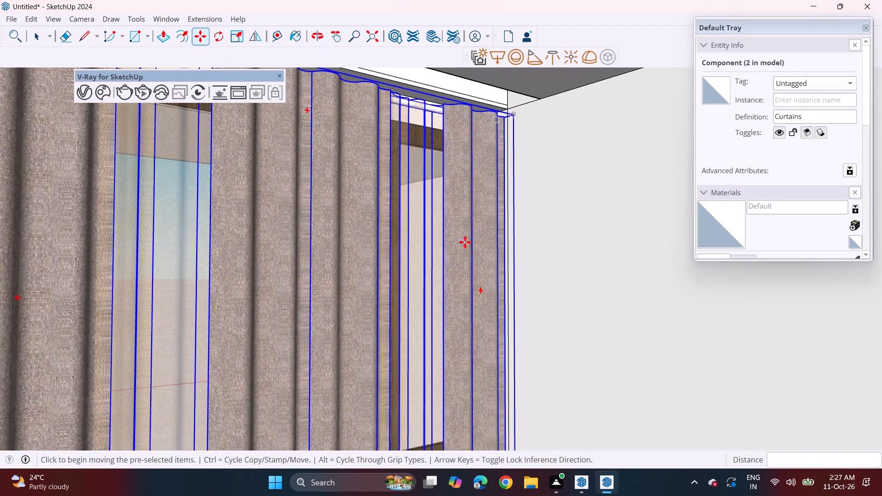
pyautogui.scroll(-1, 463, 243)
pyautogui.scroll(-3, 404, 276)
pyautogui.moveTo(447, 285); pyautogui.dragTo(363, 289, button='middle')
pyautogui.keyDown('shift'); pyautogui.moveTo(289, 318); pyautogui.dragTo(396, 292, button='middle'); pyautogui.keyUp('shift')
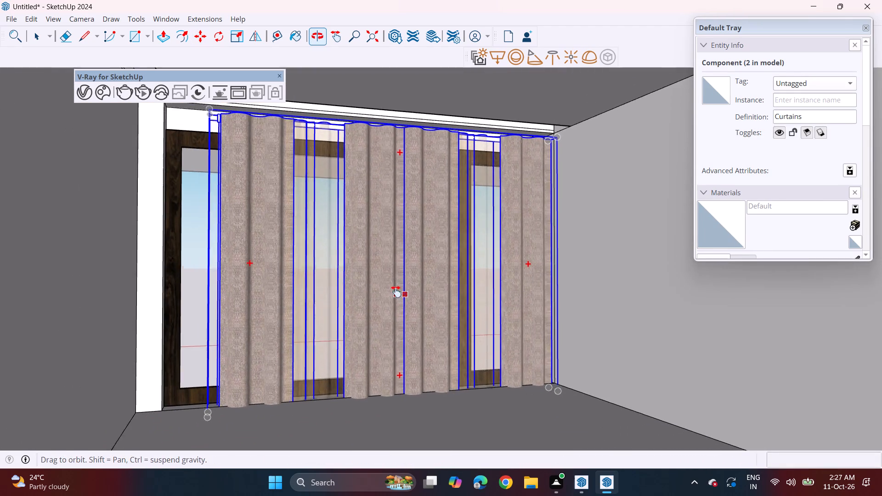
pyautogui.keyDown('shift'); pyautogui.moveTo(396, 292); pyautogui.dragTo(390, 286, button='middle'); pyautogui.keyUp('shift')
pyautogui.moveTo(391, 286); pyautogui.dragTo(363, 299, button='middle')
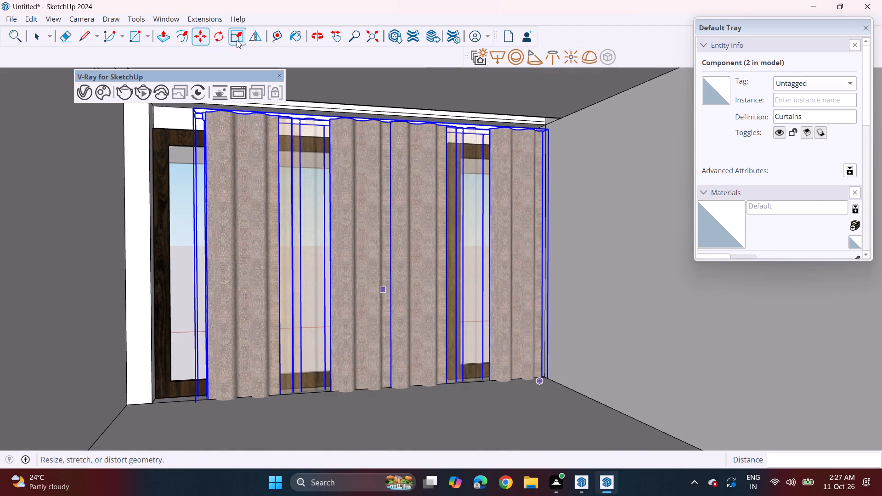
pyautogui.click(240, 38)
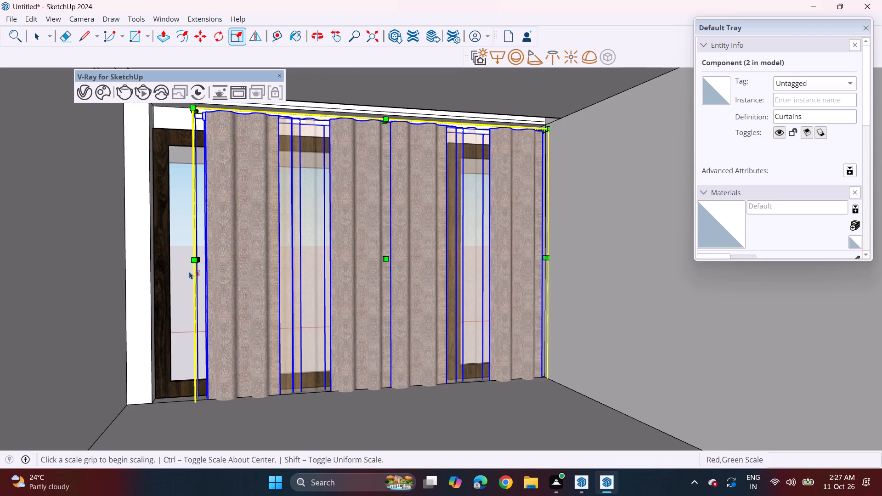
pyautogui.moveTo(190, 272); pyautogui.dragTo(218, 286, button='middle')
pyautogui.scroll(4, 200, 272)
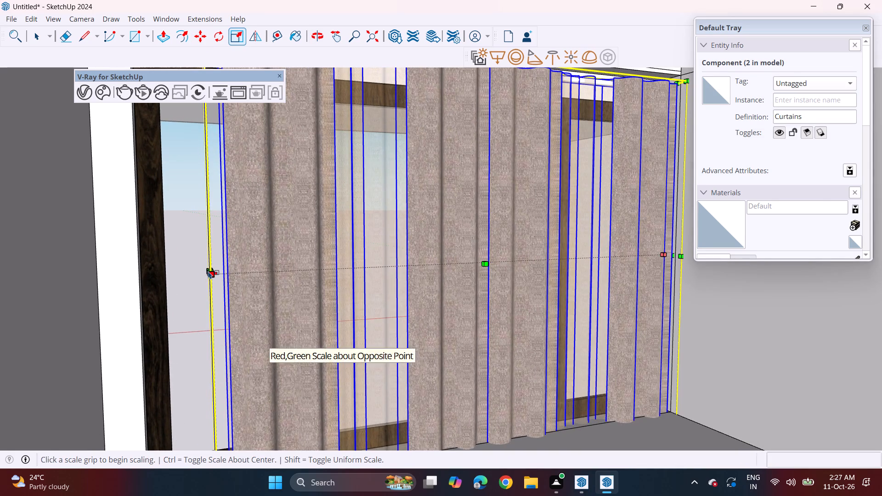
pyautogui.click(207, 269)
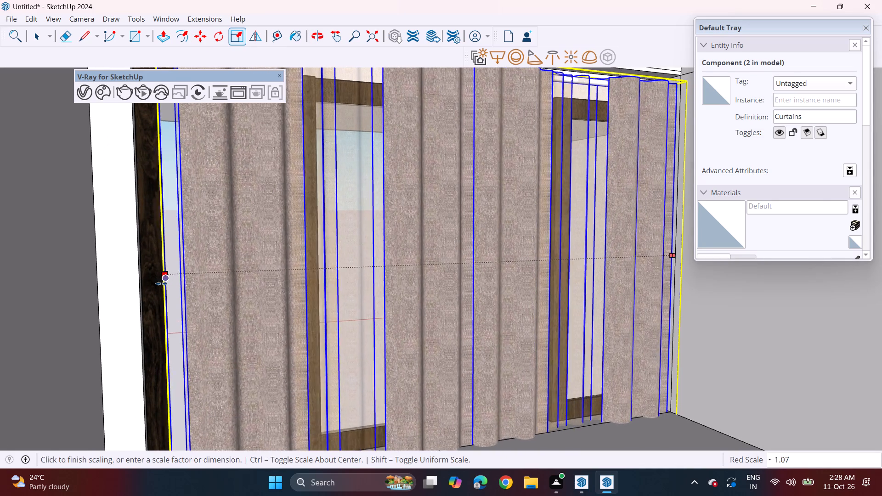
pyautogui.click(144, 285)
# Deselect the curtains and examine the curtained ground-floor and upper-floor front openings from outside the house.
pyautogui.scroll(-5, 381, 236)
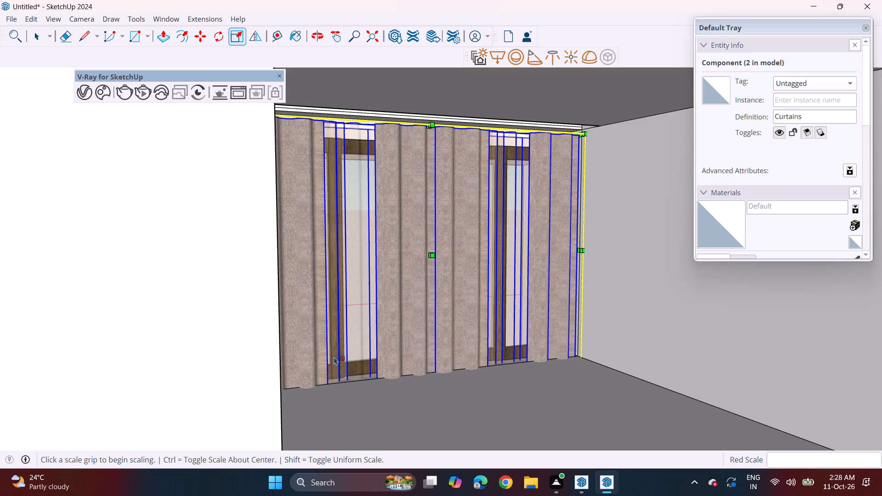
pyautogui.moveTo(330, 355); pyautogui.dragTo(881, 329, button='middle')
pyautogui.scroll(-6, 572, 313)
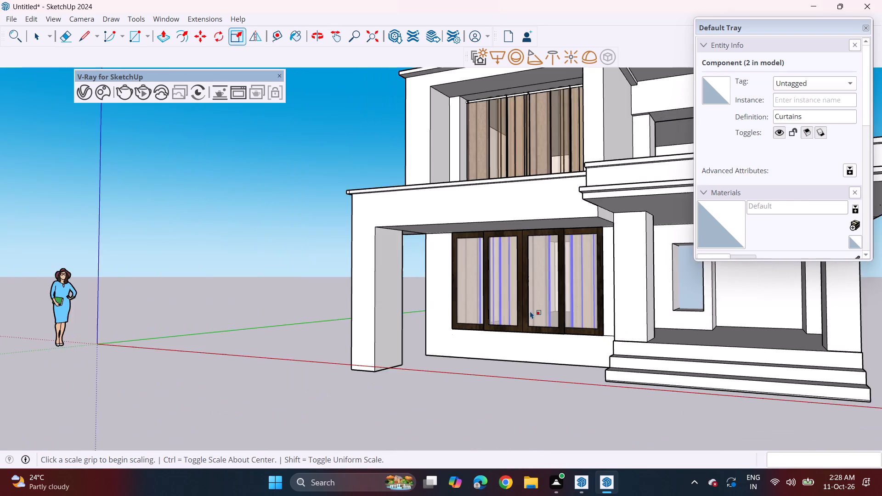
pyautogui.scroll(-2, 530, 311)
pyautogui.keyDown('shift'); pyautogui.moveTo(545, 308); pyautogui.dragTo(435, 298, button='middle'); pyautogui.keyUp('shift')
pyautogui.scroll(-3, 431, 298)
pyautogui.moveTo(417, 300); pyautogui.dragTo(440, 327, button='middle')
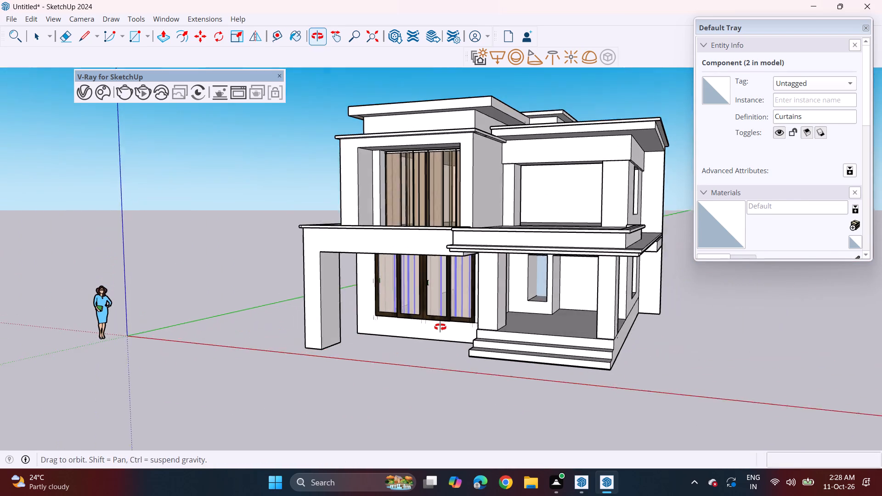
pyautogui.moveTo(440, 327); pyautogui.dragTo(439, 318, button='middle')
pyautogui.press('space')
pyautogui.click(708, 325)
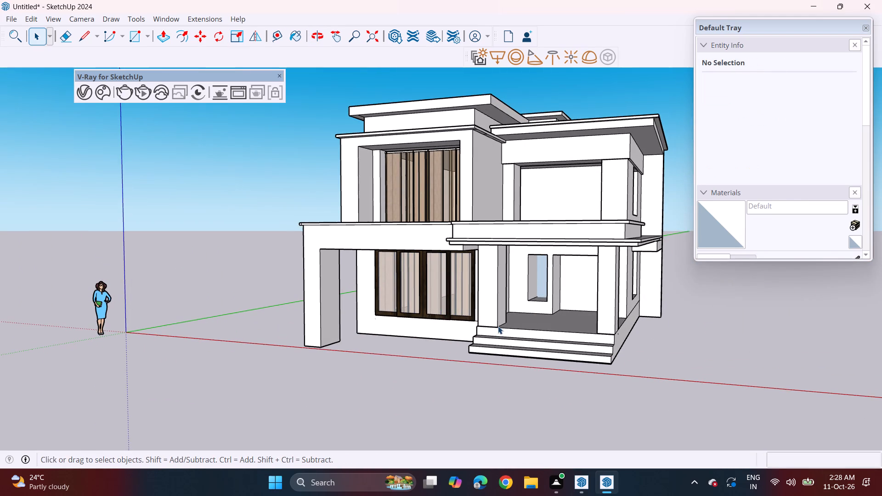
pyautogui.moveTo(425, 302); pyautogui.dragTo(471, 366, button='middle')
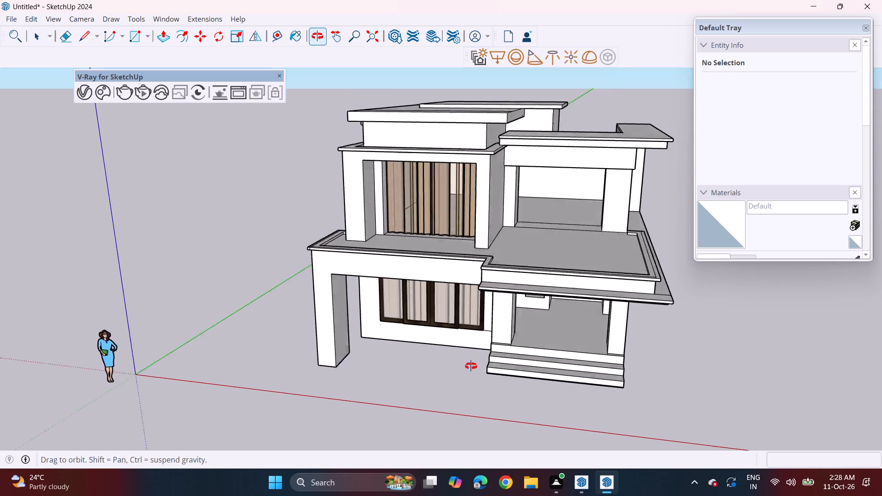
pyautogui.moveTo(471, 366); pyautogui.dragTo(476, 367, button='middle')
pyautogui.scroll(8, 434, 202)
pyautogui.moveTo(446, 215); pyautogui.dragTo(404, 207, button='middle')
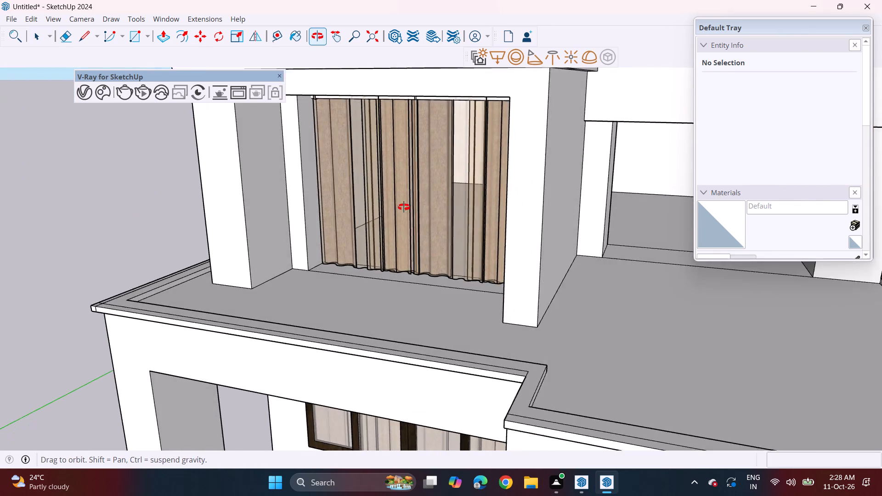
pyautogui.moveTo(404, 207); pyautogui.dragTo(406, 191, button='middle')
pyautogui.scroll(3, 395, 154)
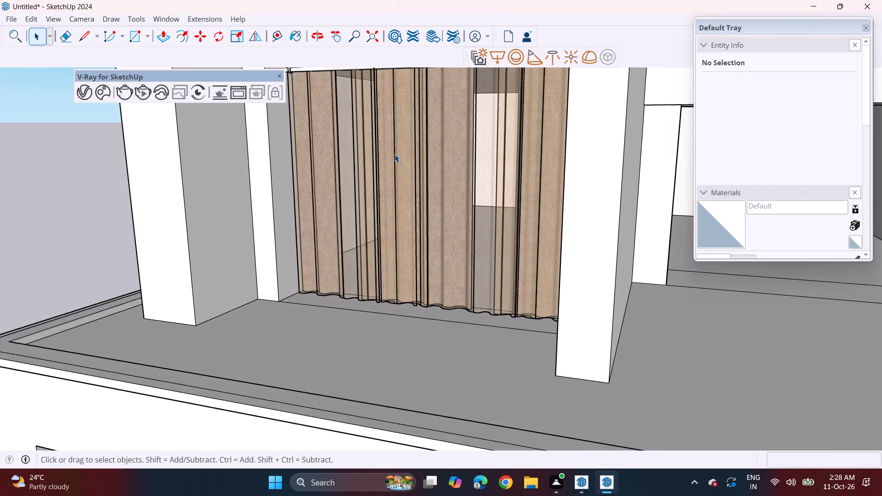
pyautogui.scroll(-8, 394, 155)
# Copy the ground-floor exterior sliding doors about 12' 2 5/8" up into the upper-floor front opening.
pyautogui.moveTo(356, 288); pyautogui.dragTo(406, 235, button='middle')
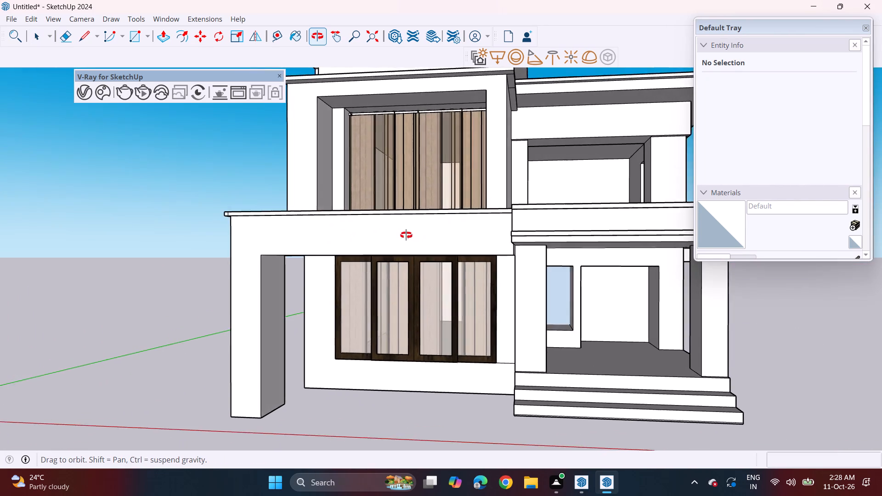
pyautogui.moveTo(406, 235); pyautogui.dragTo(446, 240, button='middle')
pyautogui.press('space')
pyautogui.click(484, 341)
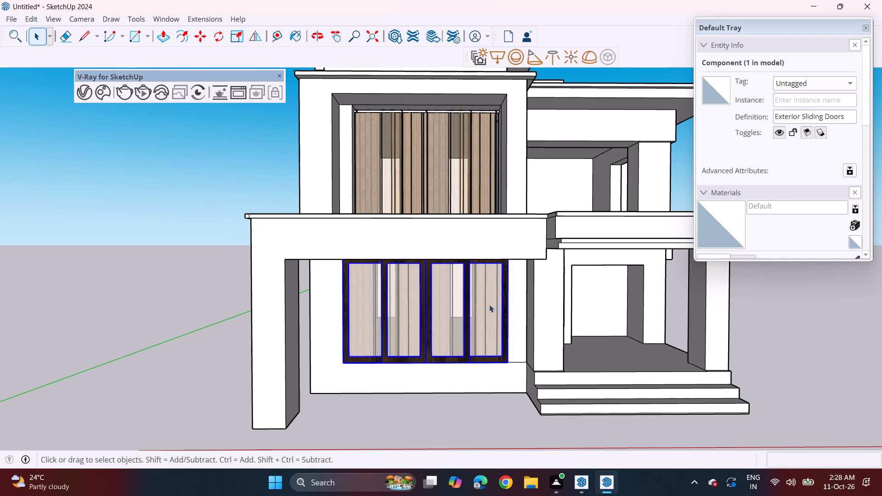
pyautogui.press('m')
pyautogui.click(507, 280)
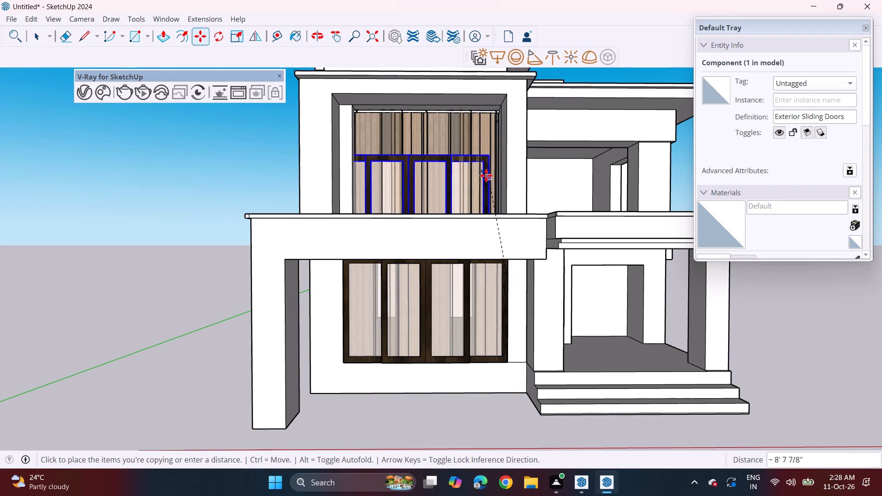
pyautogui.moveTo(482, 164); pyautogui.dragTo(499, 186, button='middle')
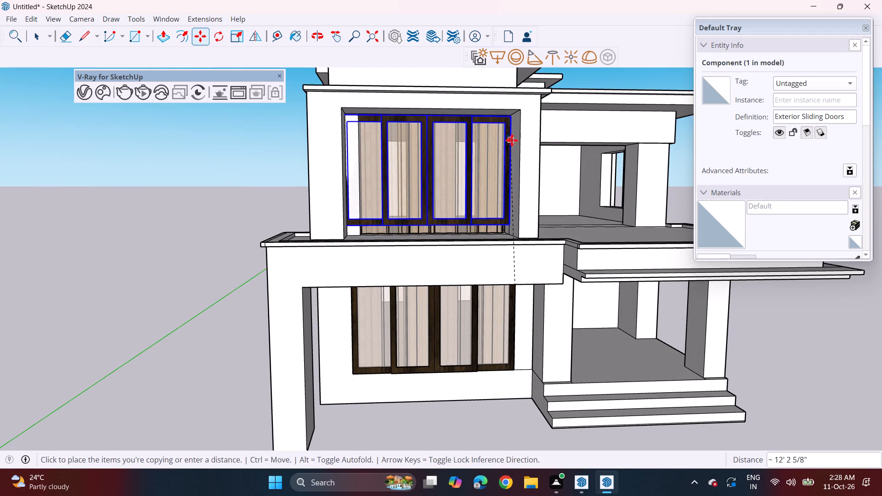
pyautogui.click(512, 140)
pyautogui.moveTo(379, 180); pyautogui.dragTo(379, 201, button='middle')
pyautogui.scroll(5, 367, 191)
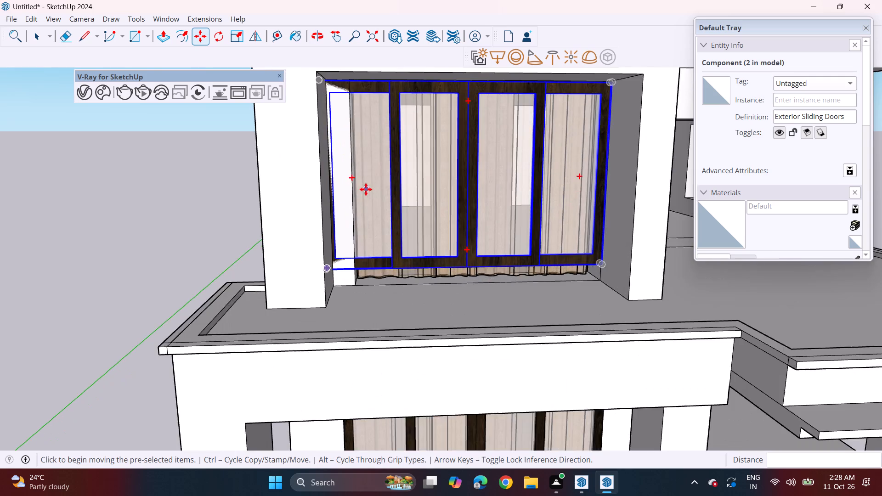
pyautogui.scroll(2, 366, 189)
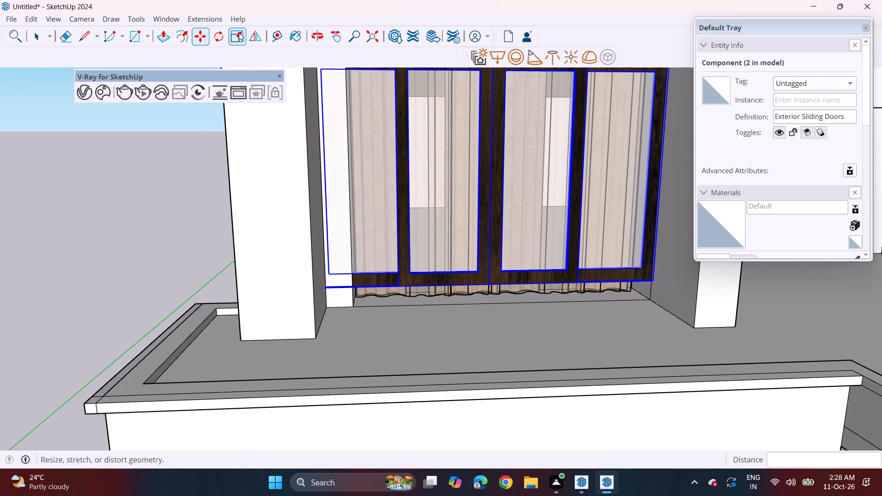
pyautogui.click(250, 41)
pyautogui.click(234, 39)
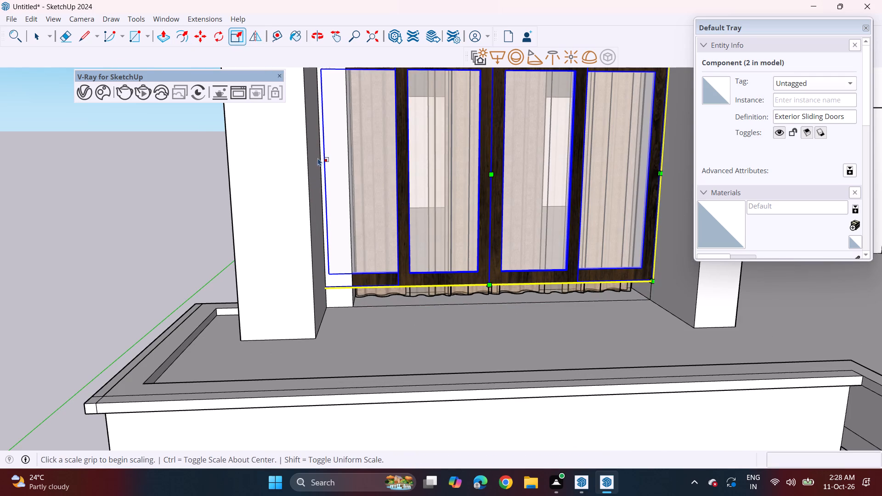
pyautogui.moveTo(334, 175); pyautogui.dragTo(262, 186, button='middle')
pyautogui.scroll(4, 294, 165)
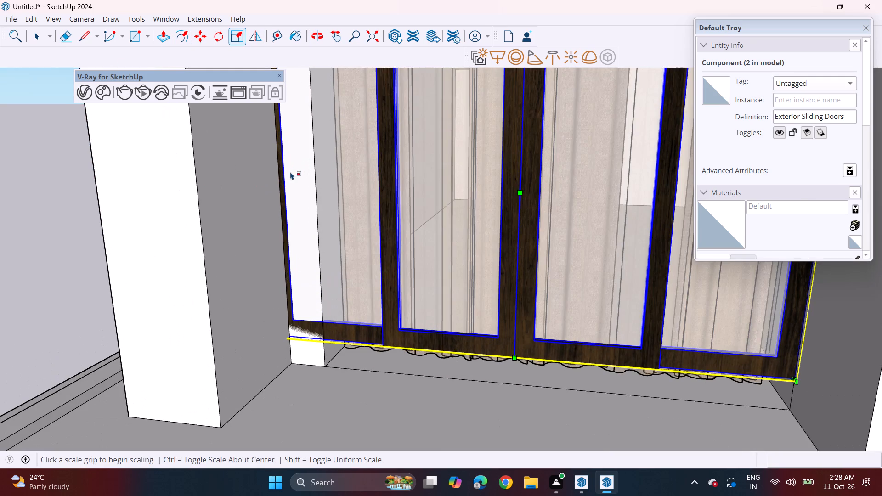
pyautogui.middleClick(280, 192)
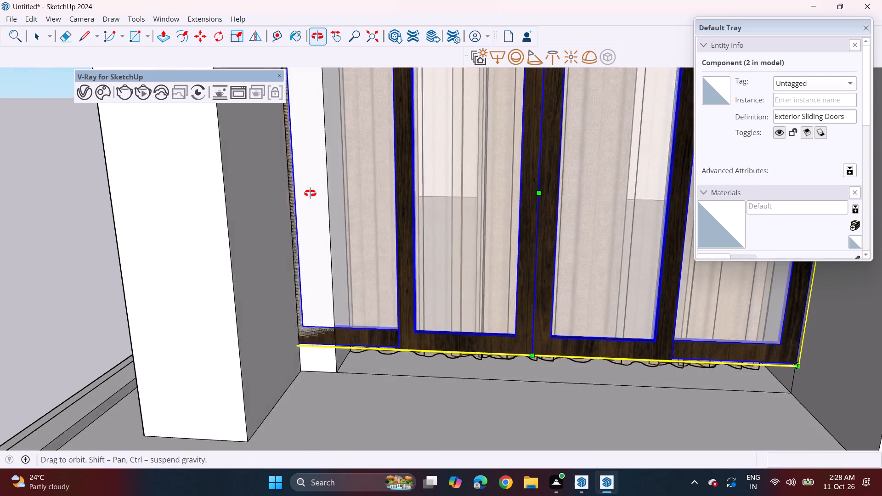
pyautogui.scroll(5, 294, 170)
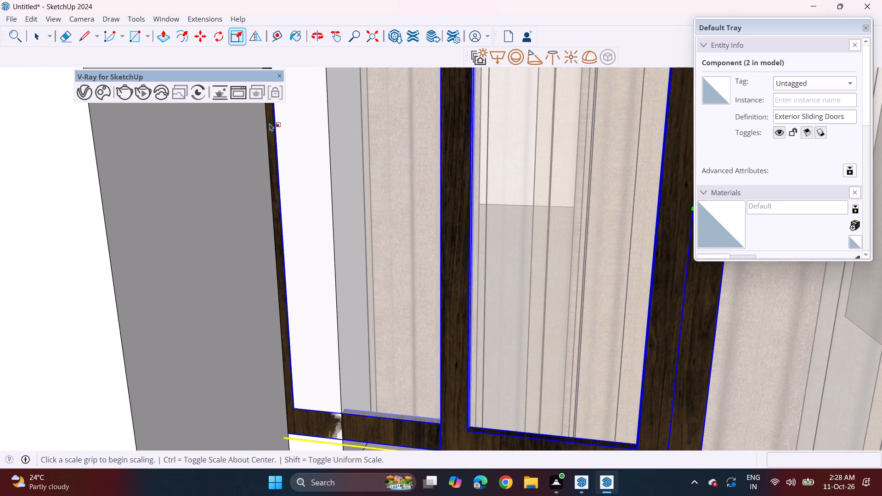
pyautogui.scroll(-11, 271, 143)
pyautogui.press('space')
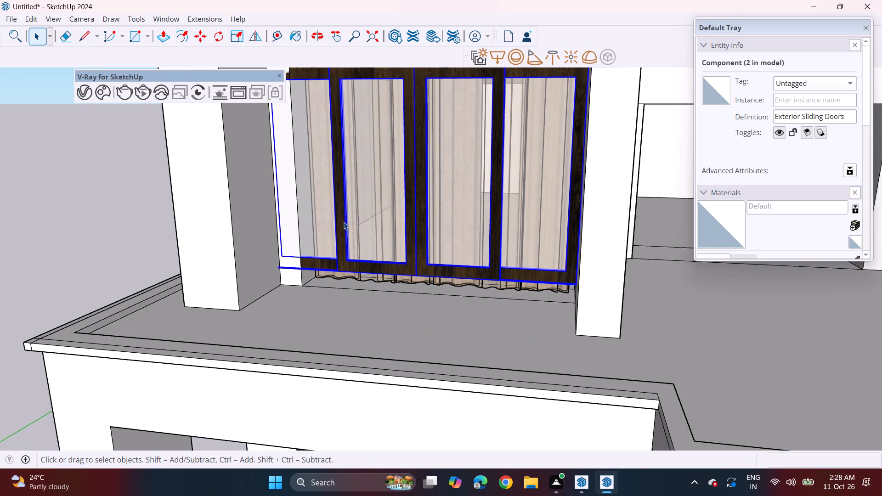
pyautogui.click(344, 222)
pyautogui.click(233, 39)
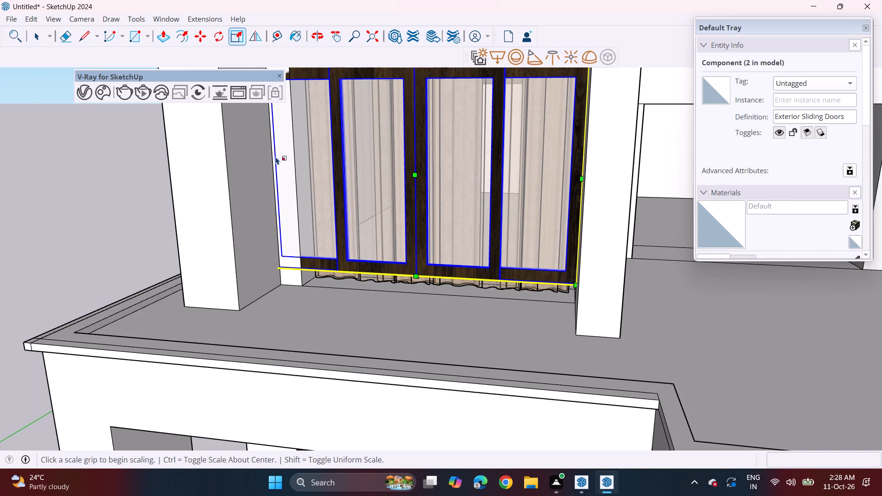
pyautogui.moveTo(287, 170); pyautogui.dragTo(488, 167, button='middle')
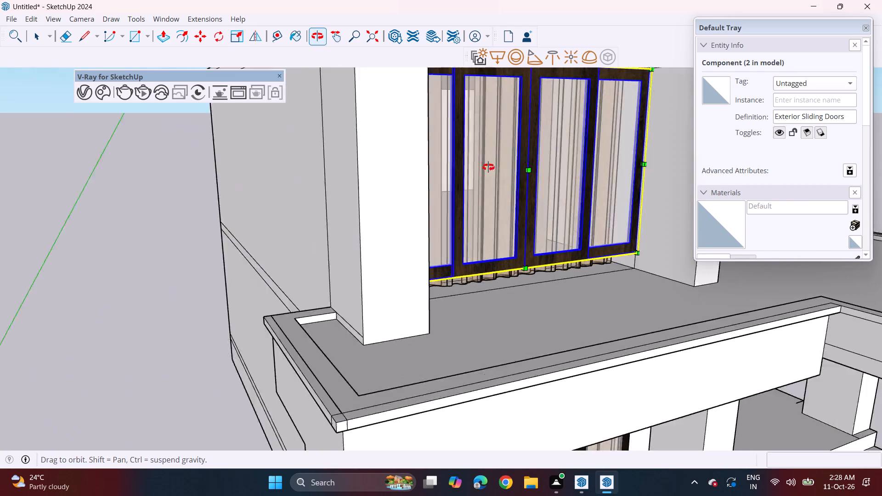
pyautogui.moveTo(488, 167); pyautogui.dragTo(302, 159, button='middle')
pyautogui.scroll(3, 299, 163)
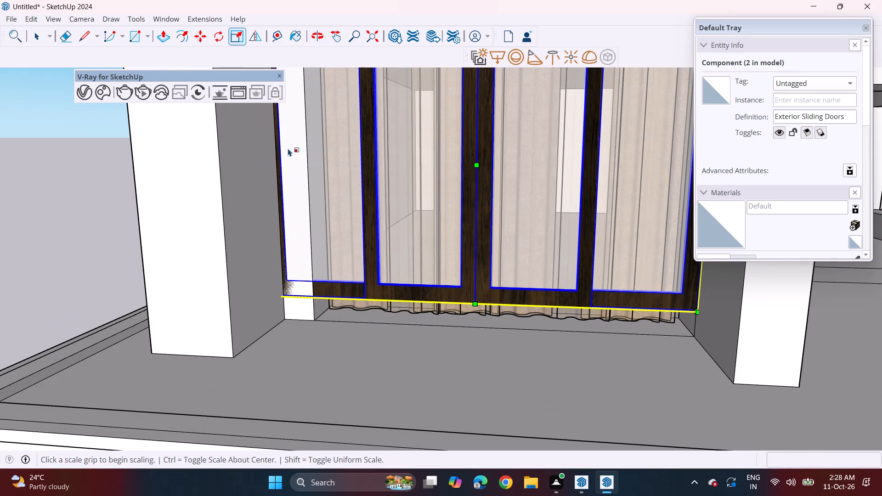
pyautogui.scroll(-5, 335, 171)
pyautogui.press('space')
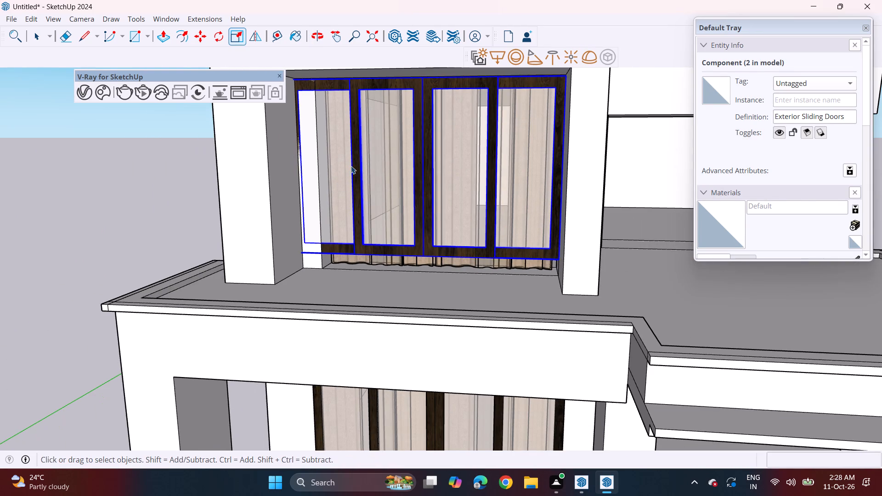
# Move the upper-floor sliding doors about 1' 5" sideways along the red axis, clear of the pillar-side wall edge.
pyautogui.click(351, 164)
pyautogui.press('m')
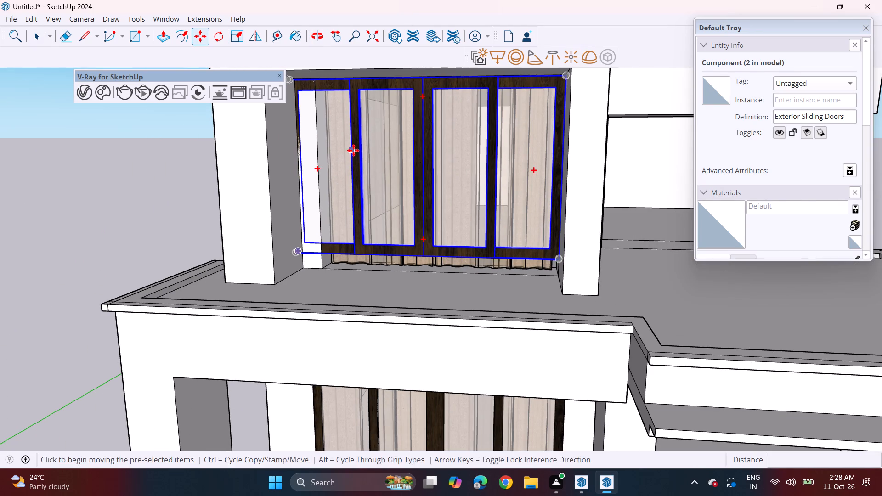
pyautogui.click(353, 150)
pyautogui.click(379, 150)
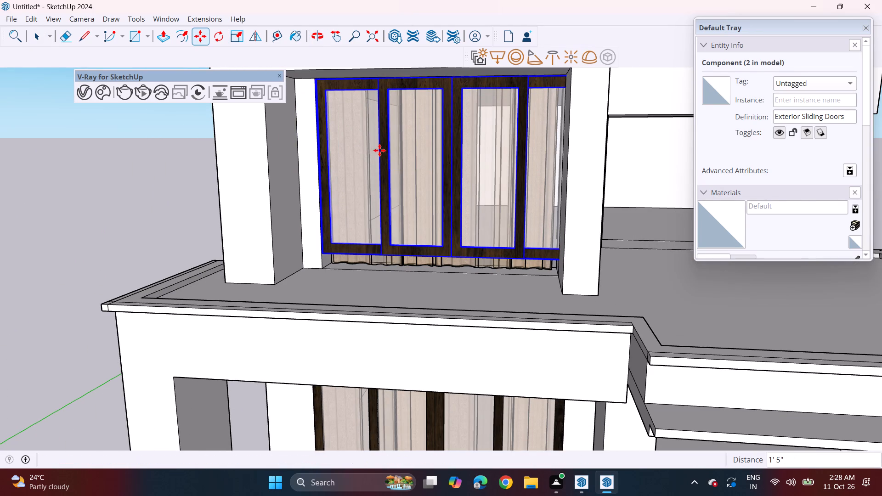
# Scale the upper-floor sliding doors' width to about 0.88 so the far end fits inside the opening.
pyautogui.moveTo(560, 192); pyautogui.dragTo(583, 199, button='middle')
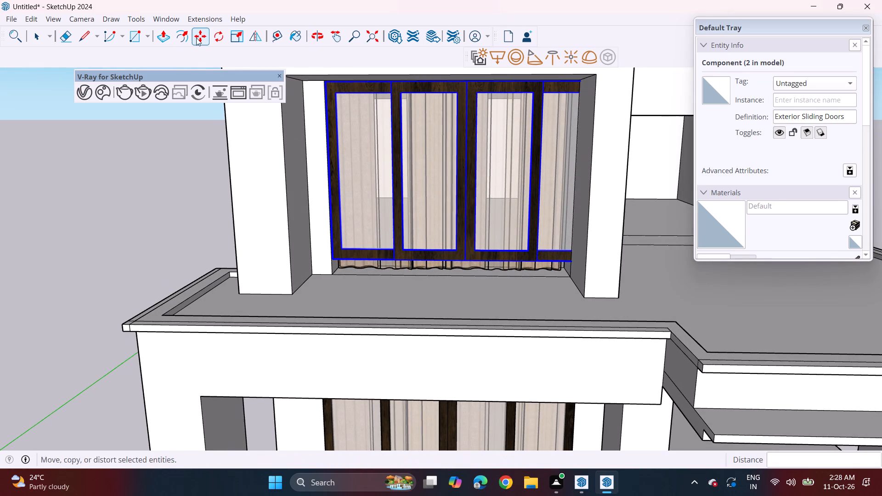
pyautogui.click(234, 36)
pyautogui.moveTo(576, 165); pyautogui.dragTo(505, 168, button='middle')
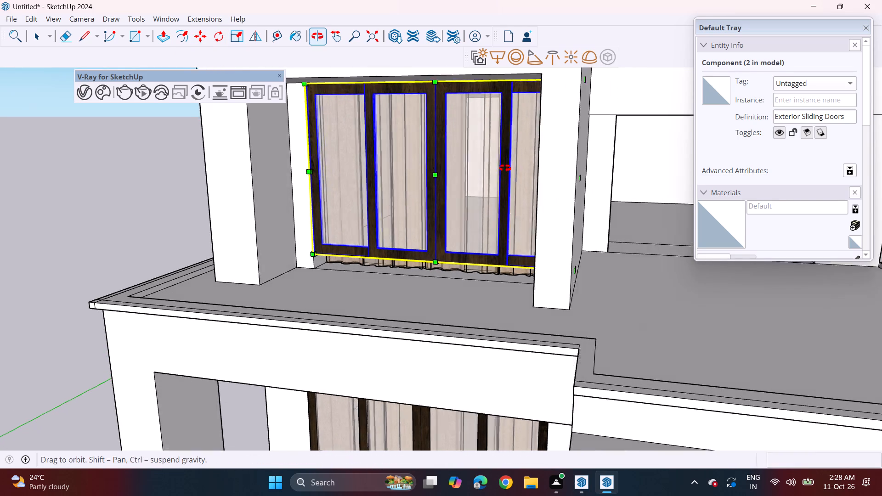
pyautogui.moveTo(505, 168); pyautogui.dragTo(475, 168, button='middle')
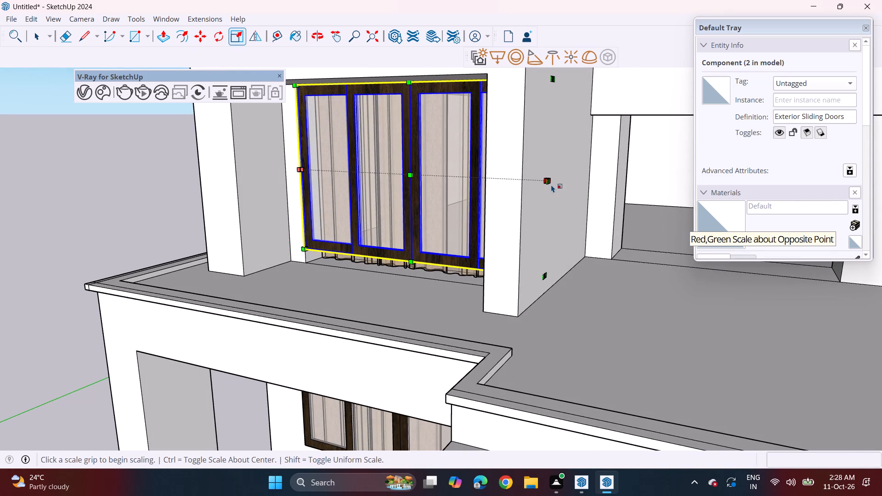
pyautogui.click(551, 183)
pyautogui.moveTo(496, 193); pyautogui.dragTo(566, 194, button='middle')
pyautogui.moveTo(529, 195); pyautogui.dragTo(593, 178, button='middle')
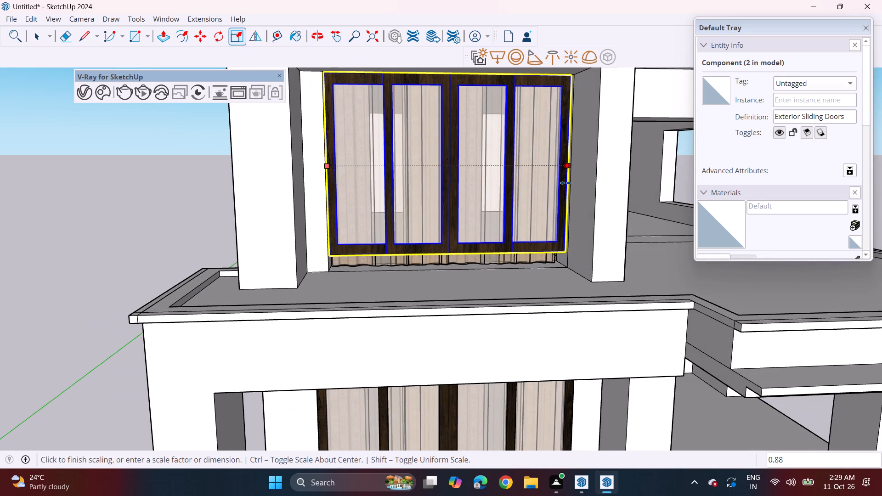
pyautogui.click(565, 183)
# Stretch the upper-floor sliding doors down to the balcony floor by scaling them about 1.1 along the blue axis.
pyautogui.moveTo(428, 272); pyautogui.dragTo(430, 262, button='middle')
pyautogui.scroll(5, 454, 253)
pyautogui.moveTo(468, 250); pyautogui.dragTo(389, 245, button='middle')
pyautogui.scroll(5, 390, 245)
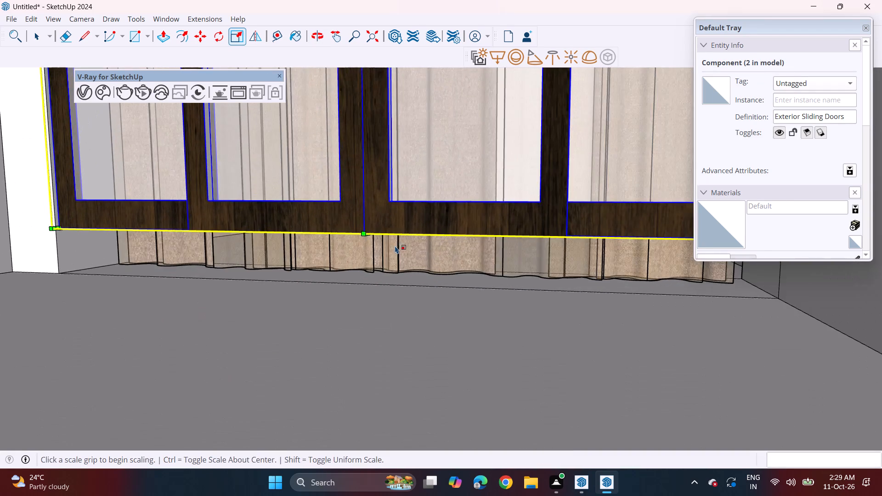
pyautogui.moveTo(384, 247); pyautogui.dragTo(362, 230, button='middle')
pyautogui.scroll(5, 360, 225)
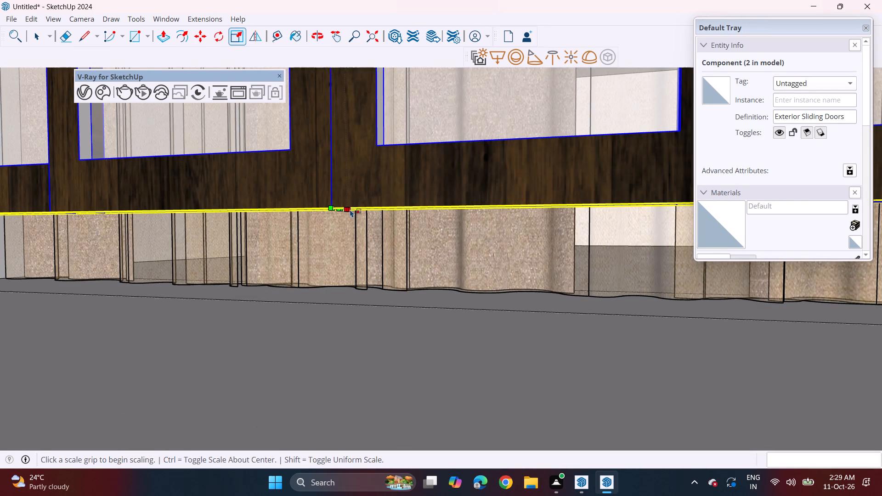
pyautogui.click(340, 211)
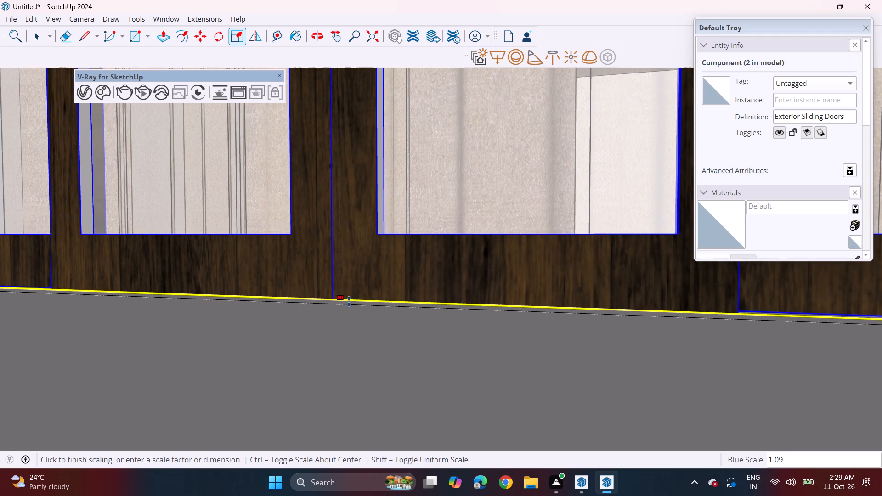
pyautogui.click(351, 315)
# Deselect the upper-floor sliding doors and examine the fitted openings from the front of the whole house.
pyautogui.scroll(-5, 269, 246)
pyautogui.moveTo(279, 259); pyautogui.dragTo(310, 309, button='middle')
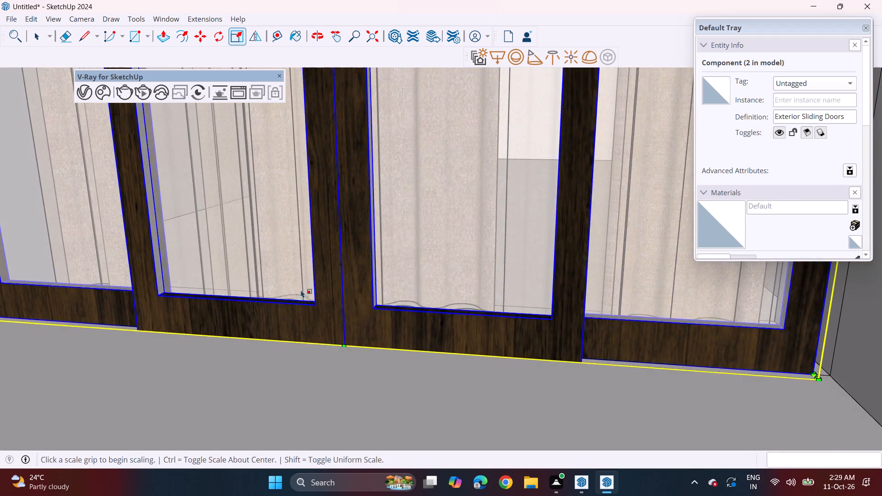
pyautogui.scroll(-19, 294, 279)
pyautogui.moveTo(291, 300); pyautogui.dragTo(291, 283, button='middle')
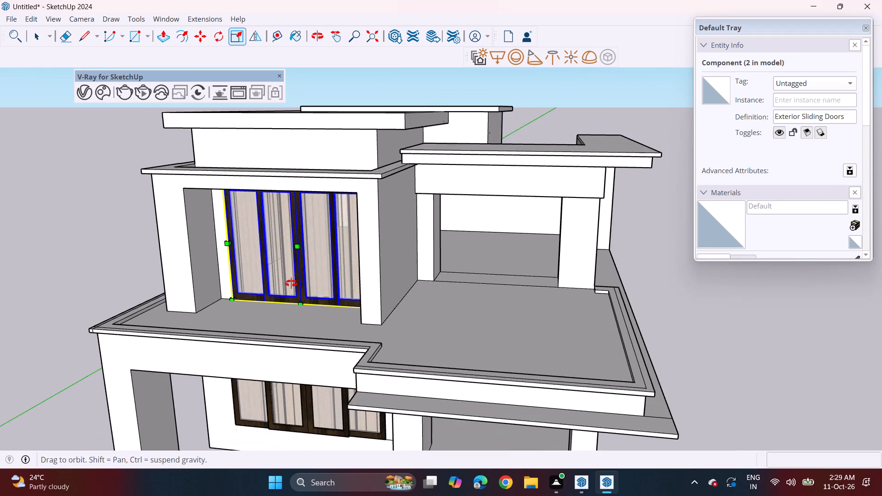
pyautogui.moveTo(291, 283); pyautogui.dragTo(291, 265, button='middle')
pyautogui.press('space')
pyautogui.click(622, 230)
pyautogui.scroll(-5, 469, 284)
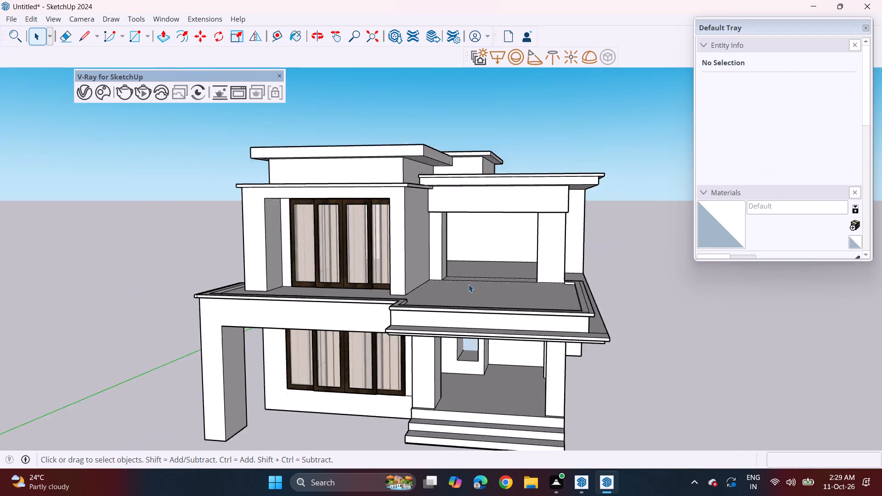
pyautogui.keyDown('shift'); pyautogui.moveTo(474, 292); pyautogui.dragTo(418, 263, button='middle'); pyautogui.keyUp('shift')
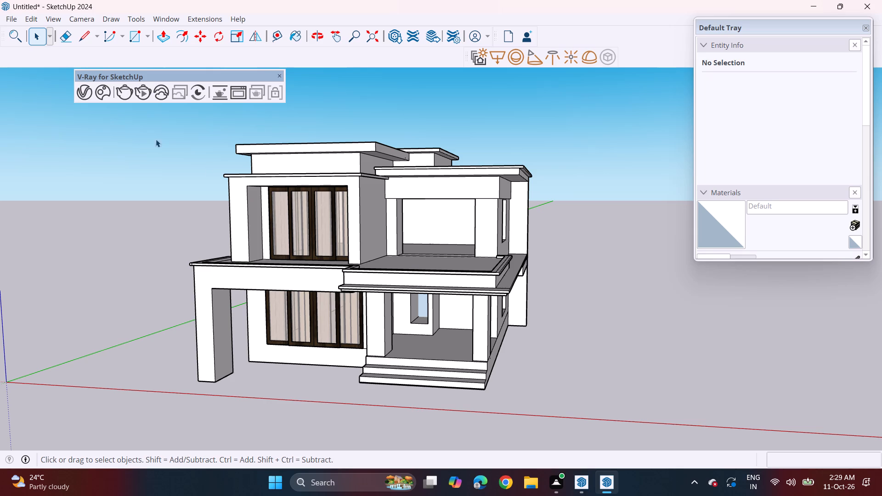
# Import the PENTEK Slimmest Steel Sliding Door / Window model from Downloads and place it on the open side of the house.
pyautogui.click(15, 18)
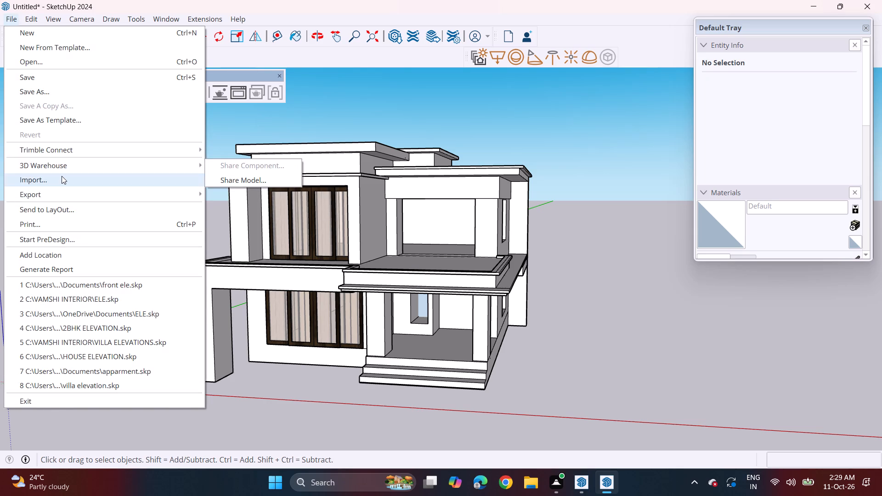
pyautogui.click(62, 176)
pyautogui.scroll(-4, 241, 170)
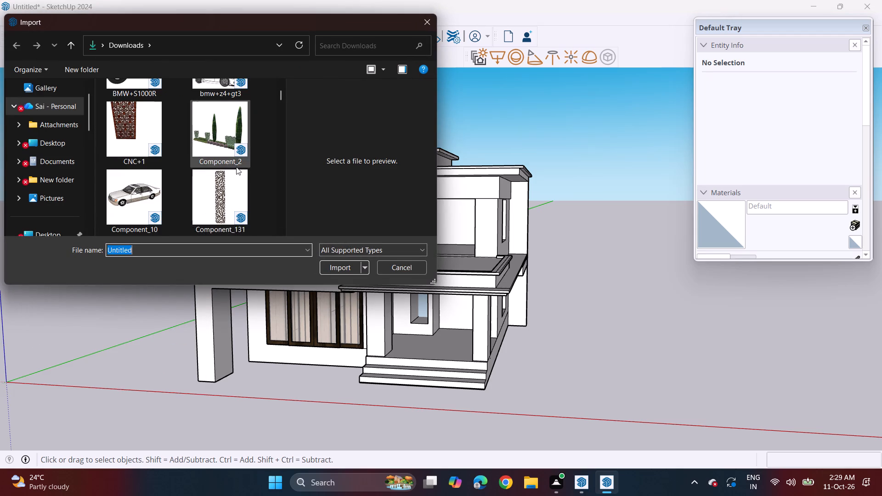
pyautogui.scroll(4, 236, 167)
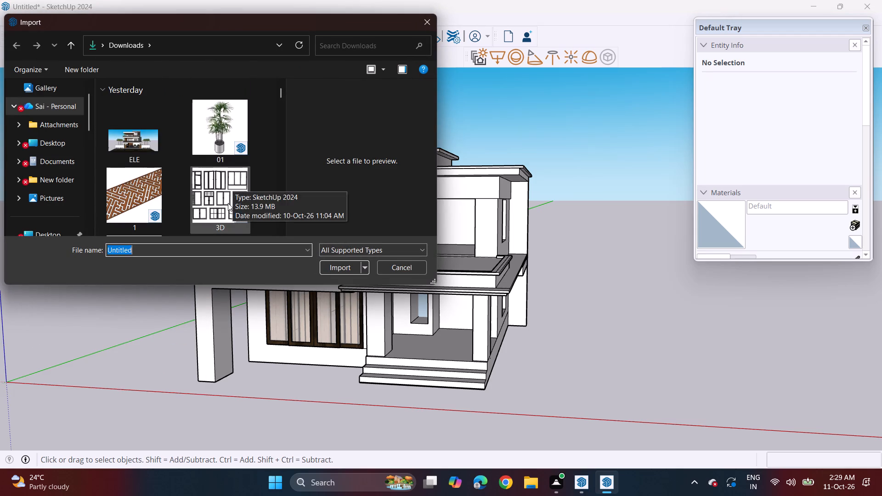
pyautogui.scroll(-8, 198, 197)
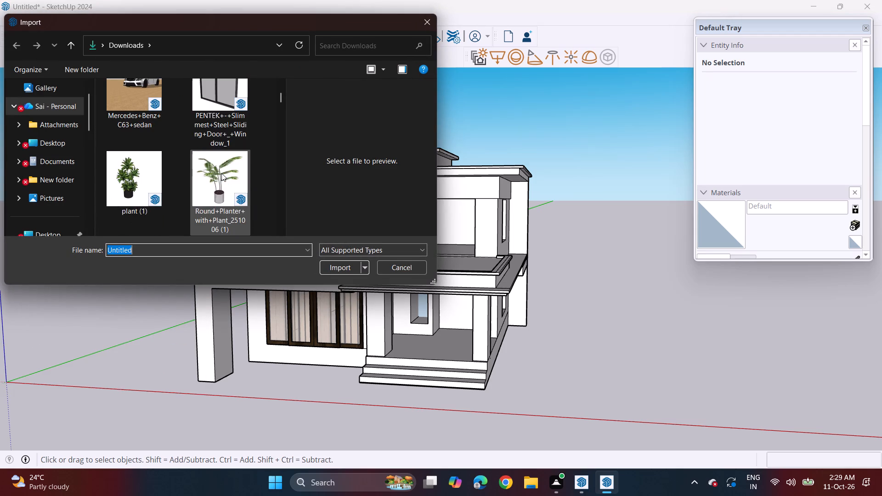
pyautogui.scroll(-1, 222, 175)
pyautogui.scroll(4, 222, 176)
pyautogui.scroll(-2, 222, 180)
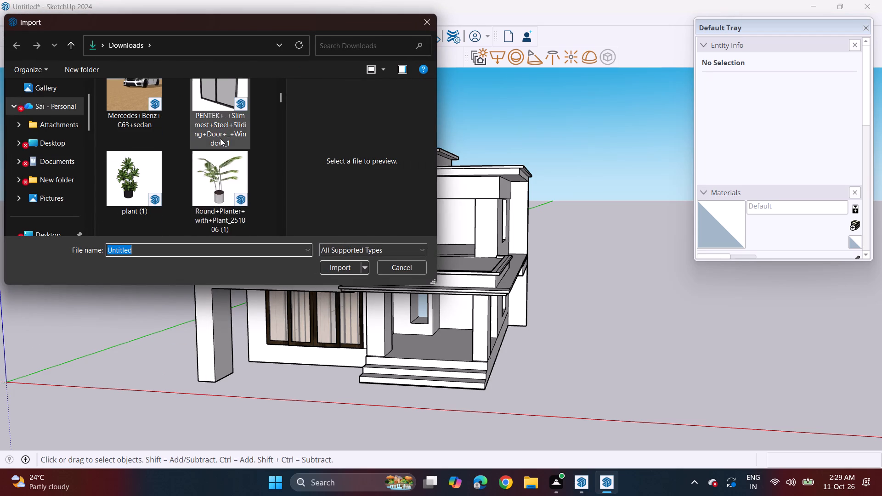
pyautogui.scroll(1, 220, 138)
pyautogui.click(218, 100)
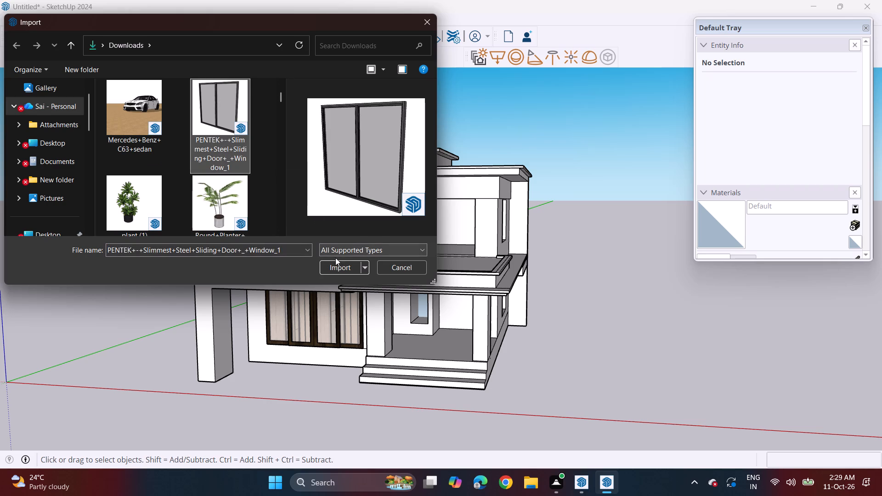
pyautogui.click(338, 267)
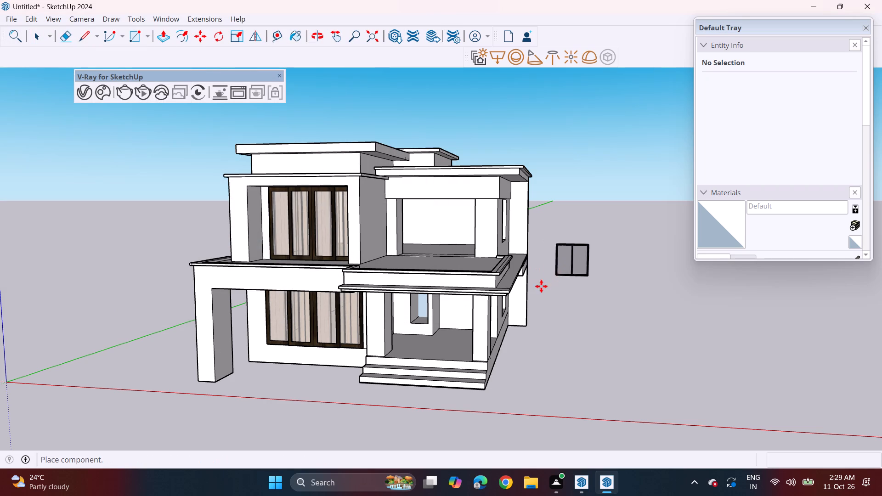
pyautogui.click(571, 301)
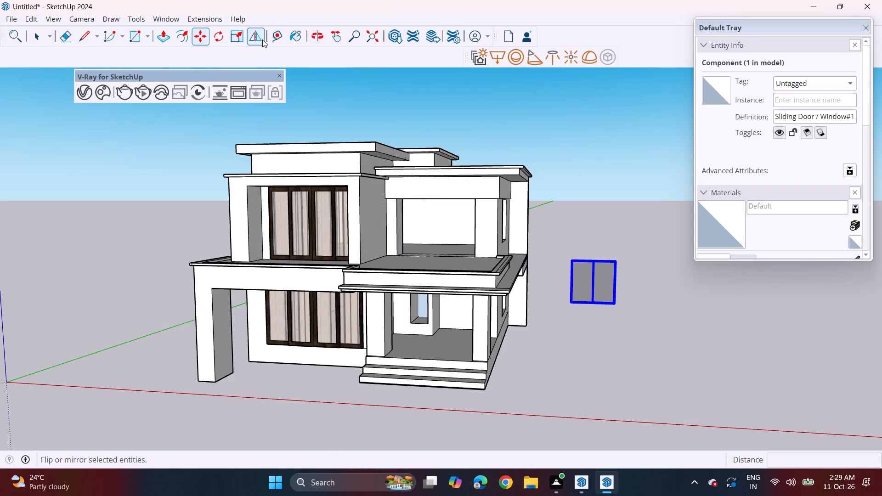
# Rotate the imported sliding window about 94 degrees around the vertical axis so it faces along the side wall.
pyautogui.moveTo(220, 45); pyautogui.dragTo(224, 52)
pyautogui.moveTo(568, 386); pyautogui.dragTo(563, 419, button='middle')
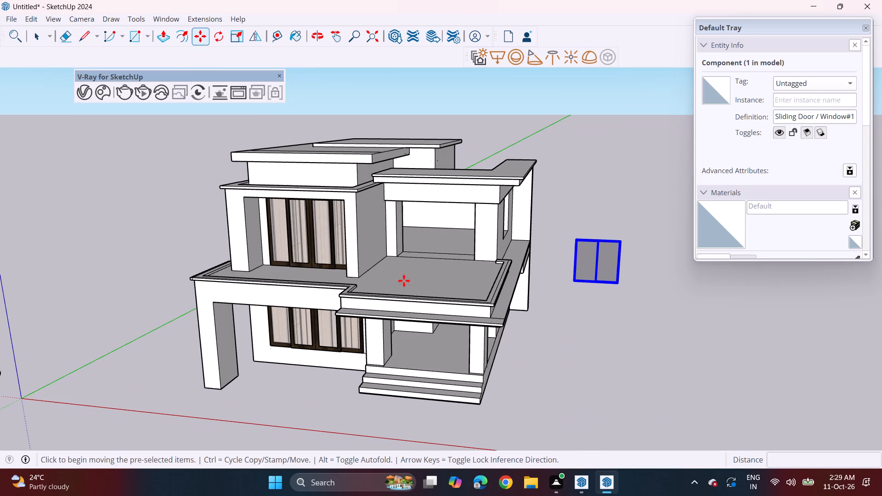
pyautogui.click(219, 44)
pyautogui.doubleClick(574, 337)
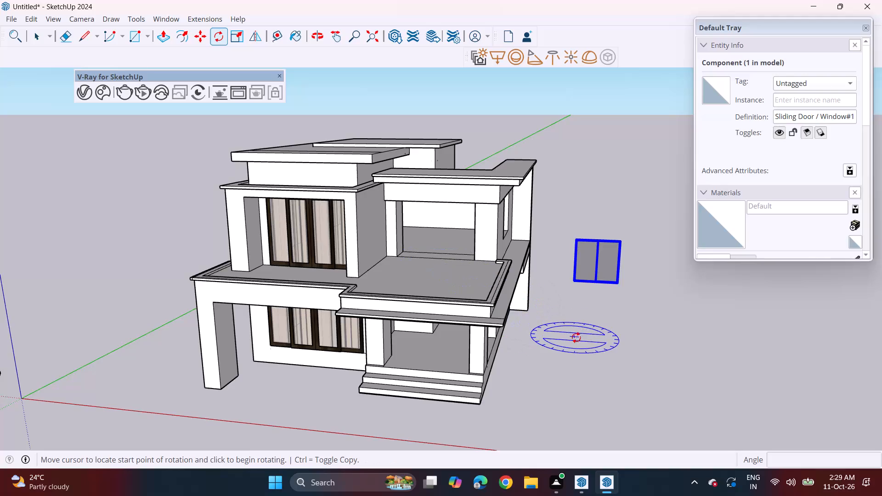
pyautogui.click(612, 343)
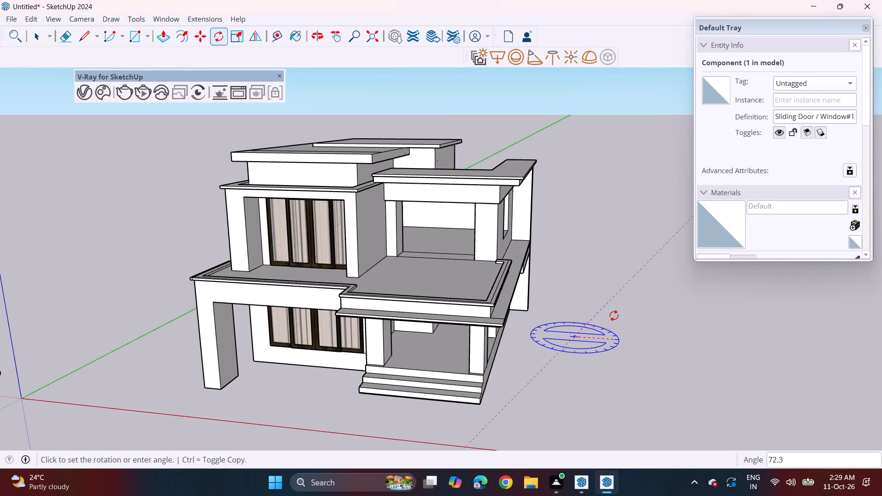
pyautogui.click(562, 404)
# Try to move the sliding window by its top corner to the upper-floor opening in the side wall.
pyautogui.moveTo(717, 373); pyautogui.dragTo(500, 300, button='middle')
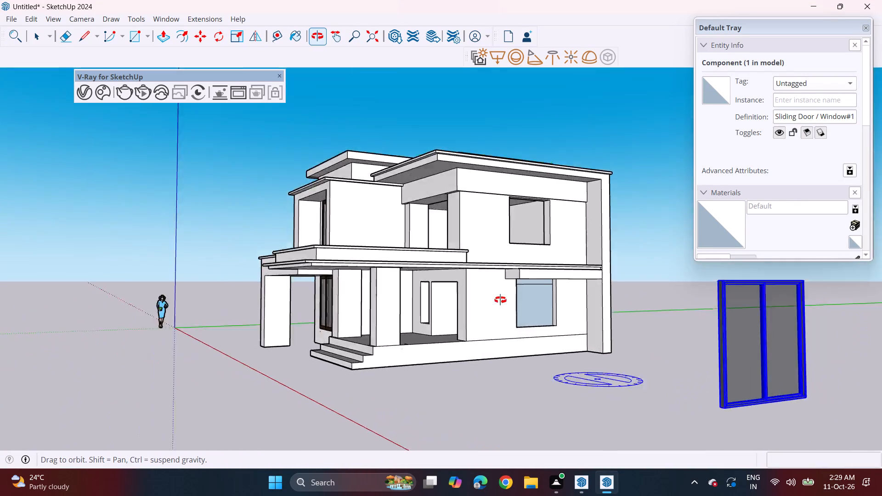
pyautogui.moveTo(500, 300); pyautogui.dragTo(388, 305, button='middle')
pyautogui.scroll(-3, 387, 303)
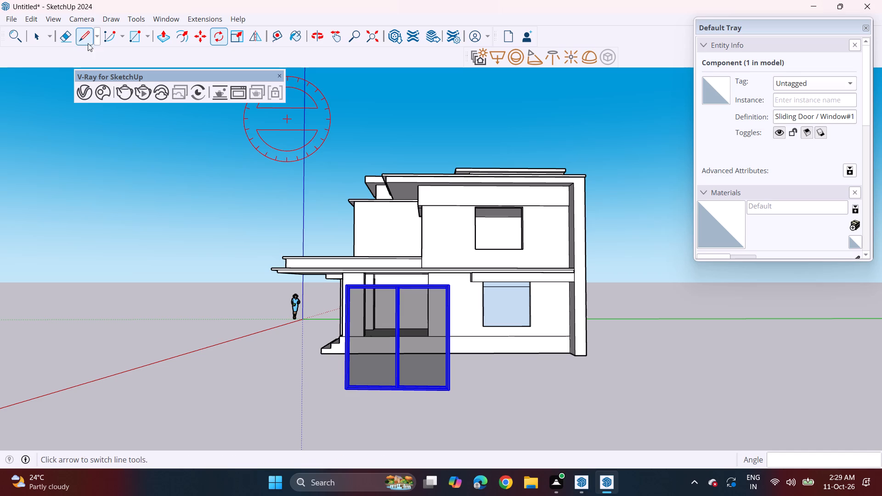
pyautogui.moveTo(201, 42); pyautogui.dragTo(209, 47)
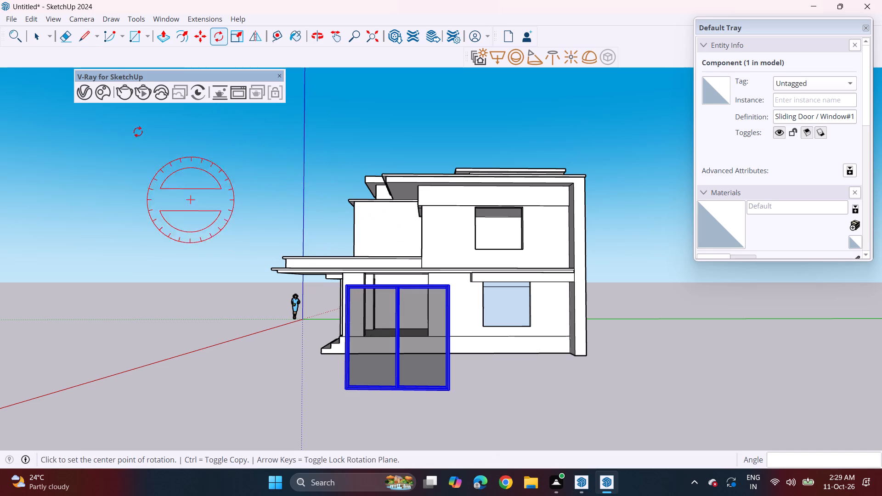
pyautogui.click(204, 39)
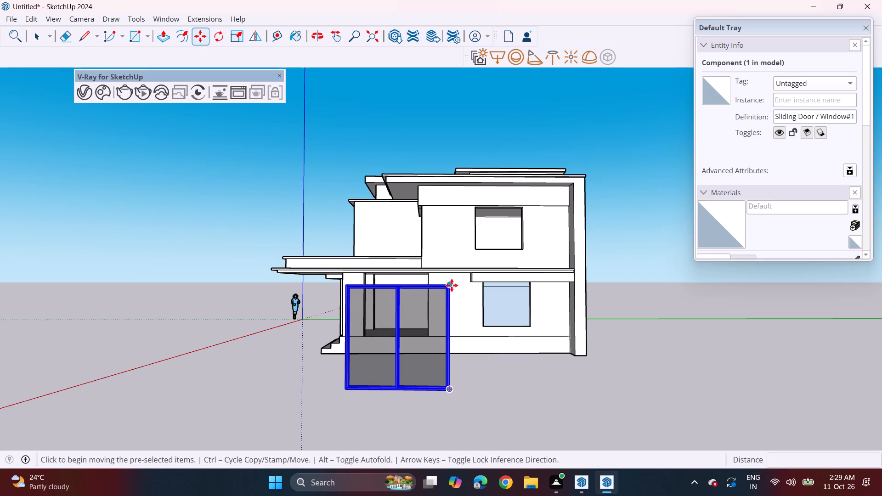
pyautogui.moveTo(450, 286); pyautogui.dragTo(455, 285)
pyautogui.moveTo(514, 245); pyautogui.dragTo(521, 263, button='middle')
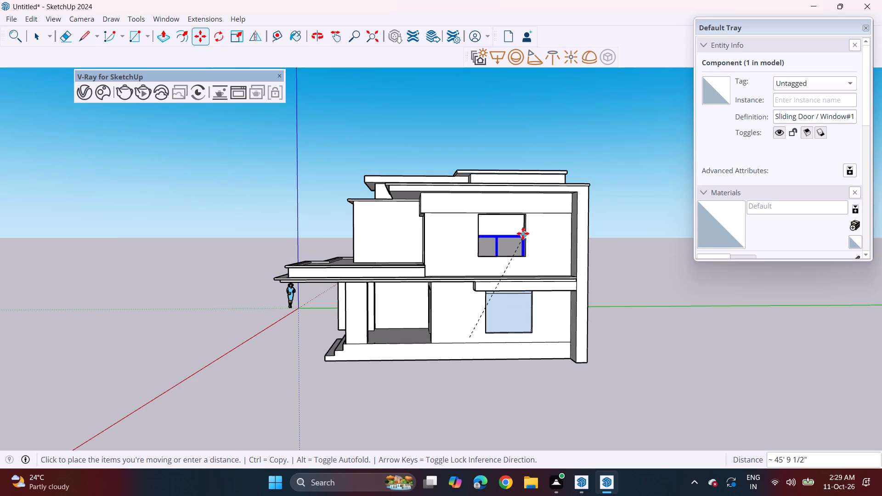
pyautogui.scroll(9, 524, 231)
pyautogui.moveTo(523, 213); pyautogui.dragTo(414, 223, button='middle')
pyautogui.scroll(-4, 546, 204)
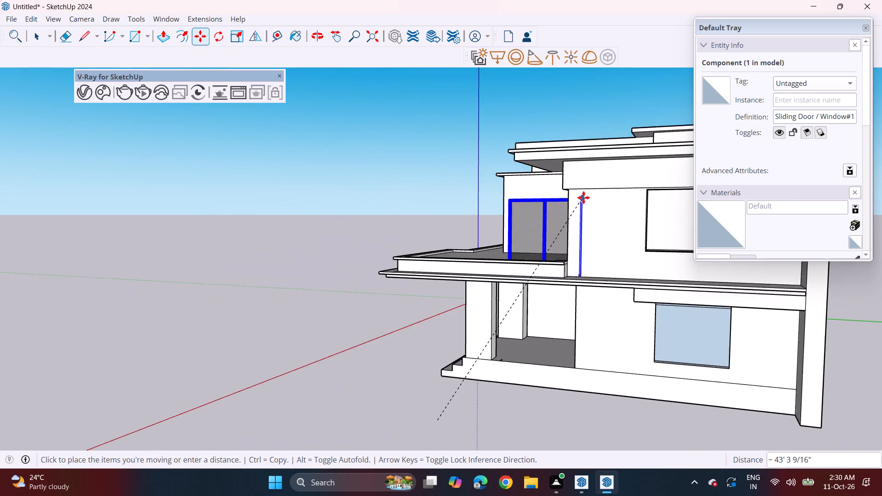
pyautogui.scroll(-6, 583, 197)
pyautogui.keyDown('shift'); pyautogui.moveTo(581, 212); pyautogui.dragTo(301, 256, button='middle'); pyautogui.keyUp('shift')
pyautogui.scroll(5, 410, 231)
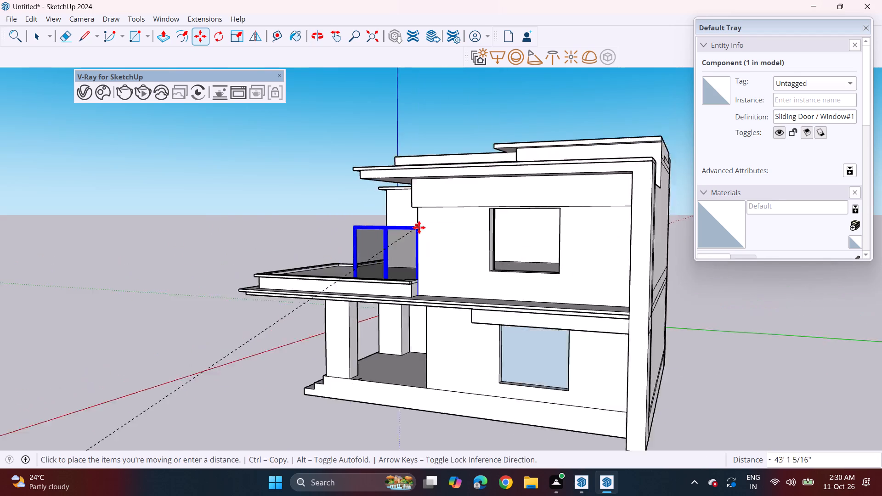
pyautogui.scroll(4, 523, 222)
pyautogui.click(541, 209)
# Move the sliding window about 41' 8" by its top corner onto the matching top corner of the upper-floor side opening.
pyautogui.scroll(-9, 409, 225)
pyautogui.moveTo(211, 274); pyautogui.dragTo(481, 281, button='middle')
pyautogui.keyDown('shift'); pyautogui.scroll(-2, 312, 291); pyautogui.keyUp('shift')
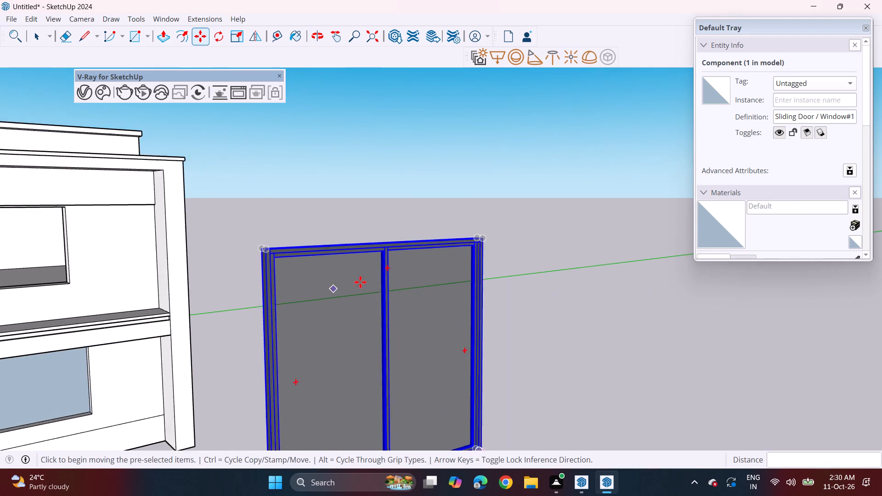
pyautogui.keyDown('shift'); pyautogui.scroll(-3, 360, 282); pyautogui.keyUp('shift')
pyautogui.keyDown('shift'); pyautogui.moveTo(290, 293); pyautogui.dragTo(595, 285, button='middle'); pyautogui.keyUp('shift')
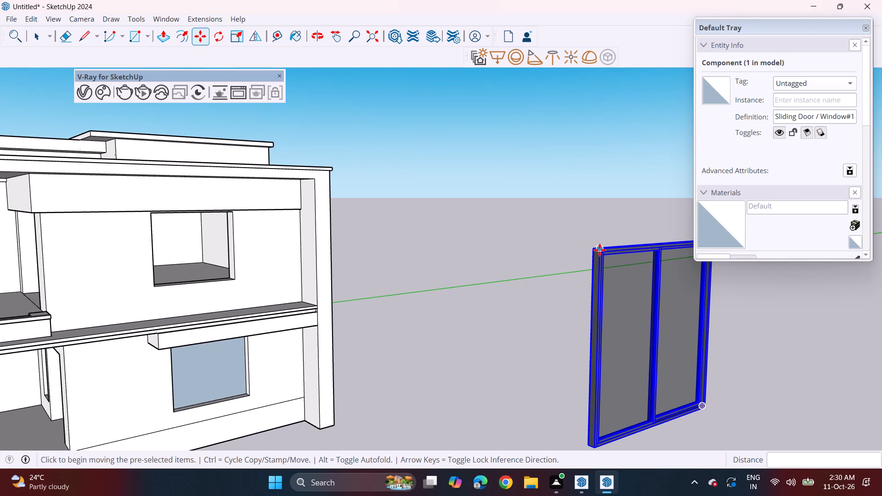
pyautogui.click(599, 250)
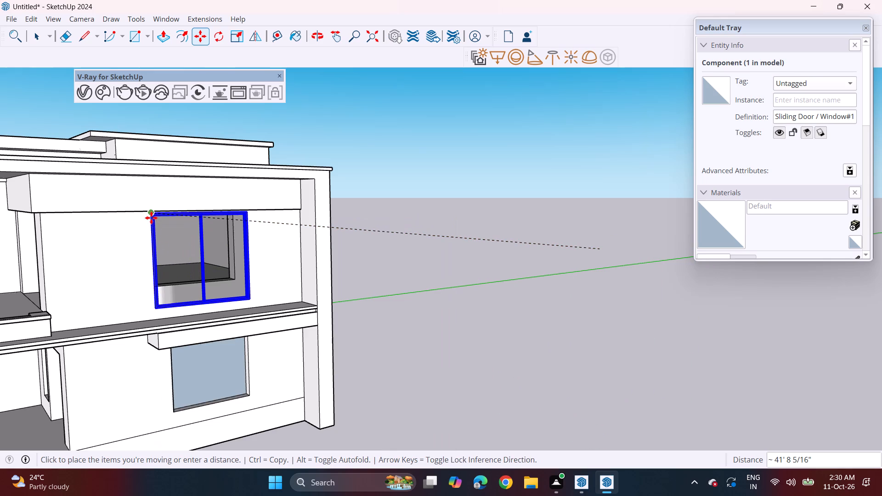
pyautogui.doubleClick(151, 215)
# Scale the sliding window to about 0.86 in width and 0.77 in height to fit the upper-floor side opening, then deselect it.
pyautogui.moveTo(305, 250); pyautogui.dragTo(186, 228, button='middle')
pyautogui.moveTo(259, 280); pyautogui.dragTo(225, 256, button='middle')
pyautogui.scroll(8, 255, 270)
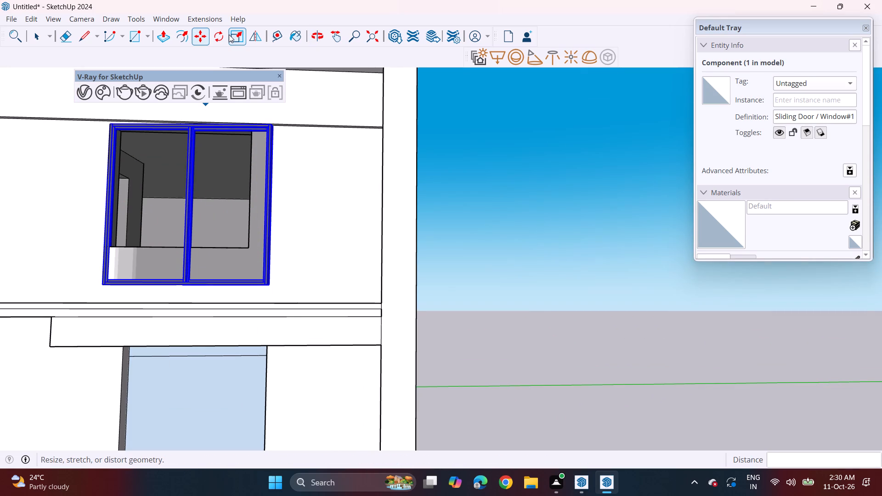
pyautogui.click(229, 34)
pyautogui.scroll(2, 277, 286)
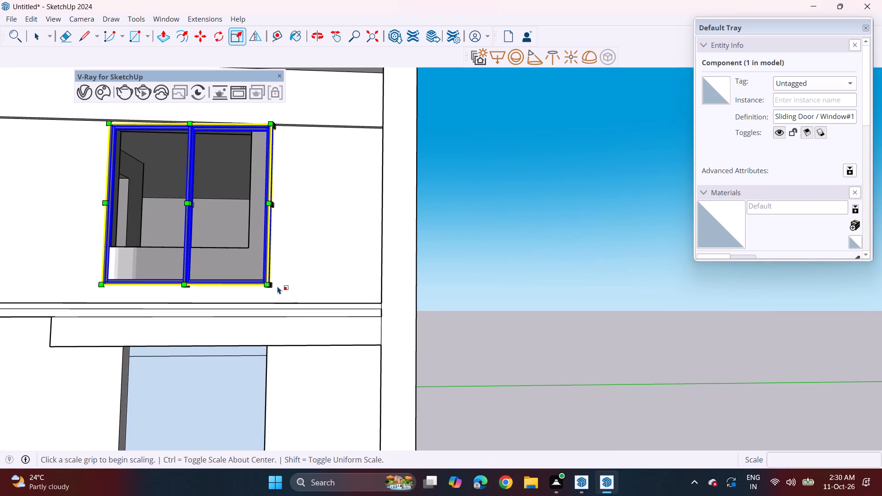
pyautogui.scroll(3, 277, 286)
pyautogui.click(266, 281)
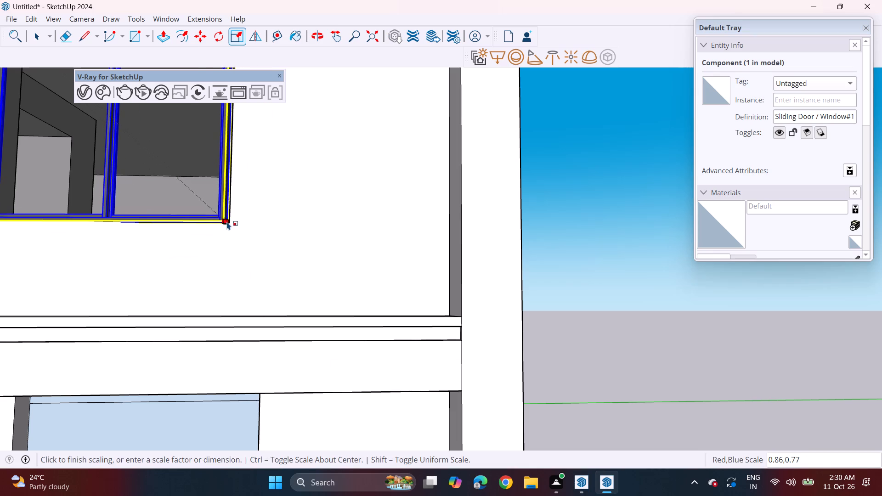
pyautogui.click(225, 220)
pyautogui.moveTo(159, 175); pyautogui.dragTo(345, 253, button='middle')
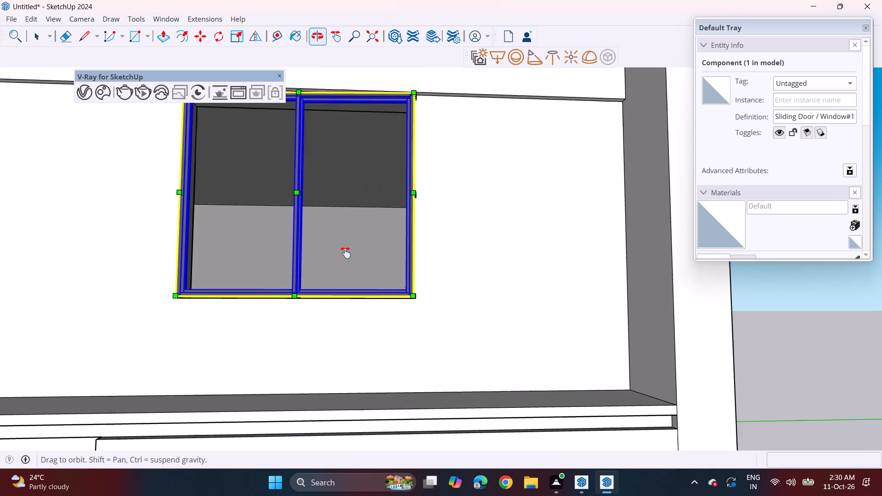
pyautogui.moveTo(345, 253); pyautogui.dragTo(348, 253, button='middle')
pyautogui.moveTo(333, 244); pyautogui.dragTo(509, 302, button='middle')
pyautogui.press('space')
pyautogui.click(826, 354)
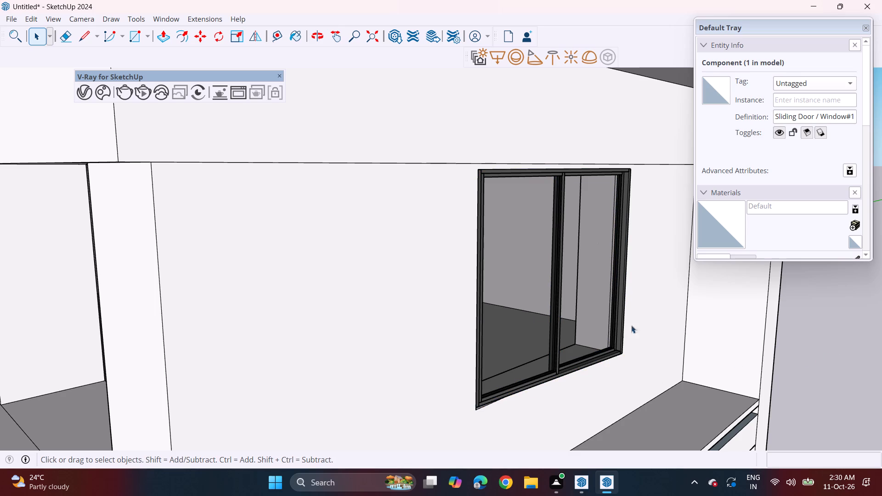
# Move the sliding window about 6 11/16" along the red axis to recess it into the upper-floor side opening.
pyautogui.moveTo(573, 292); pyautogui.dragTo(193, 282, button='middle')
pyautogui.scroll(2, 306, 275)
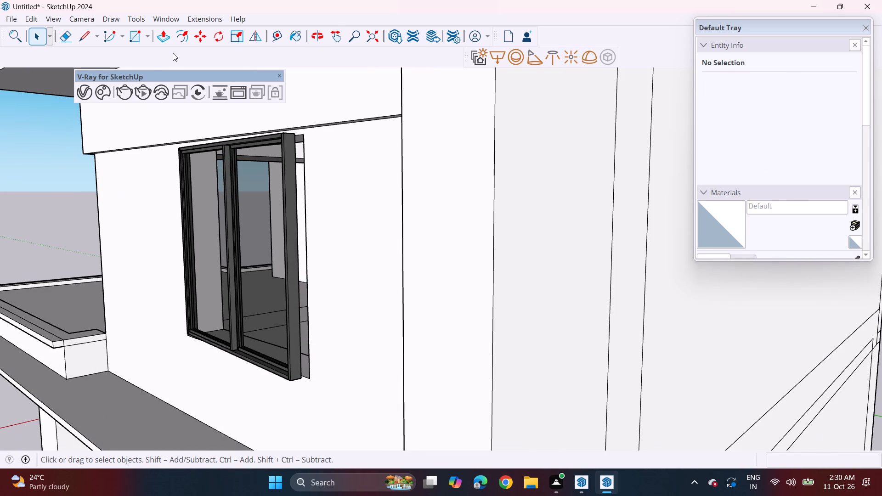
pyautogui.click(194, 39)
pyautogui.click(284, 134)
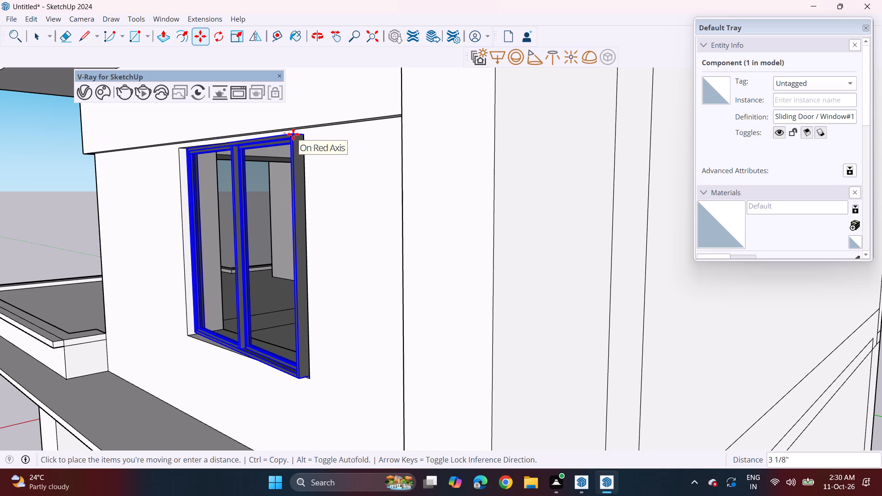
pyautogui.click(303, 138)
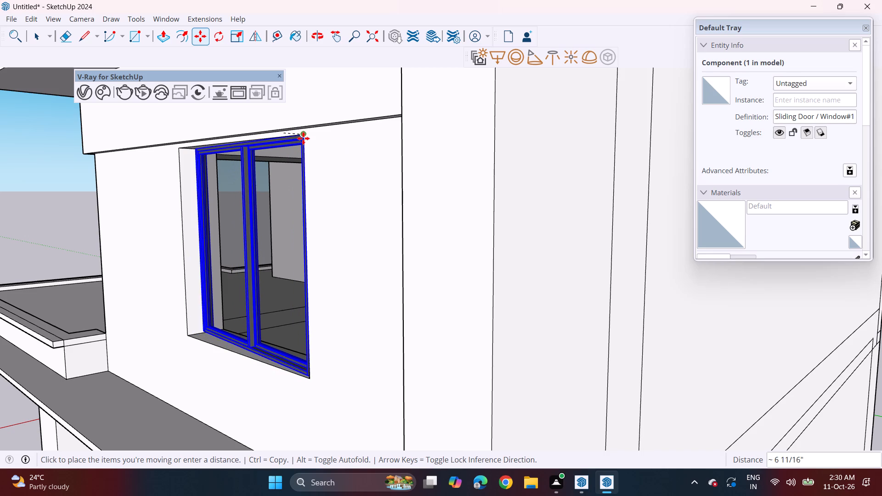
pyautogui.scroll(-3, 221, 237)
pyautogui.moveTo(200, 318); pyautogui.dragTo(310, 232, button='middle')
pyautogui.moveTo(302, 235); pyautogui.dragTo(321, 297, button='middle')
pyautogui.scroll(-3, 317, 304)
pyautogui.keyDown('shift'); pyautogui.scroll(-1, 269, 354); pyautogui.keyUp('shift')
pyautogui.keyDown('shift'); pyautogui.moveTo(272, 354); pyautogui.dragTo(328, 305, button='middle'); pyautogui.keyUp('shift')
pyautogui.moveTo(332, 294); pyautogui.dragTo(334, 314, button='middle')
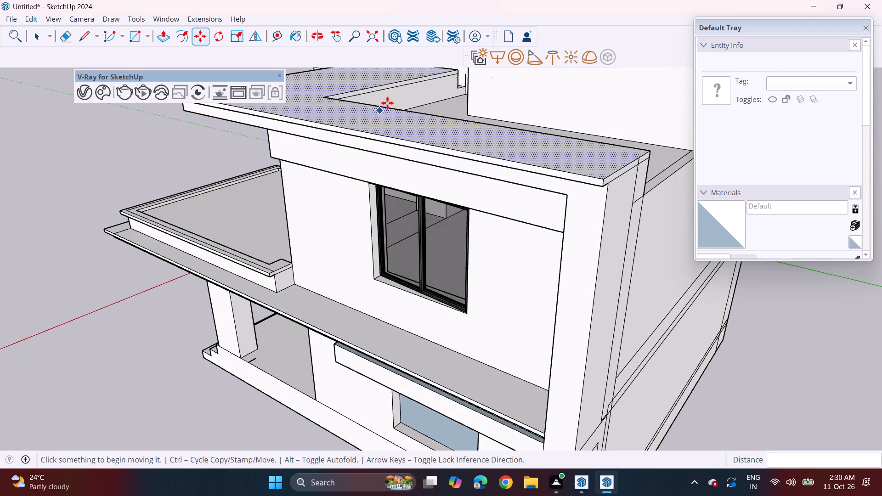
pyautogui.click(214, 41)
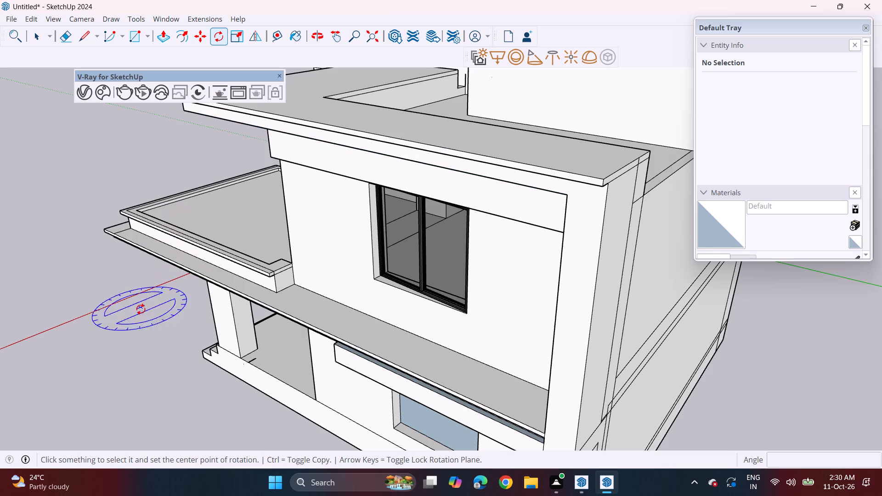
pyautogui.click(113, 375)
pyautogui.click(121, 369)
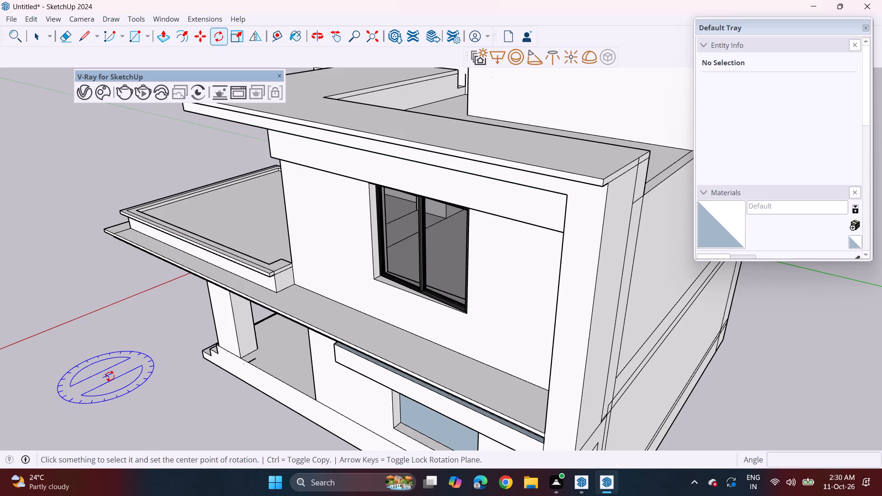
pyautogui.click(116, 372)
# Rotate the upper-floor side window about 5.5 degrees around the vertical axis, using a centre point on the ground beside the house.
pyautogui.press('space')
pyautogui.click(404, 270)
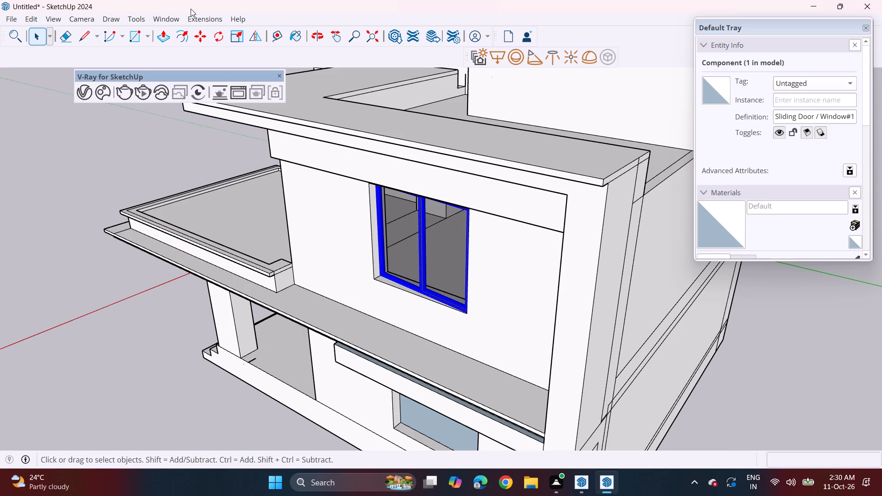
pyautogui.click(222, 38)
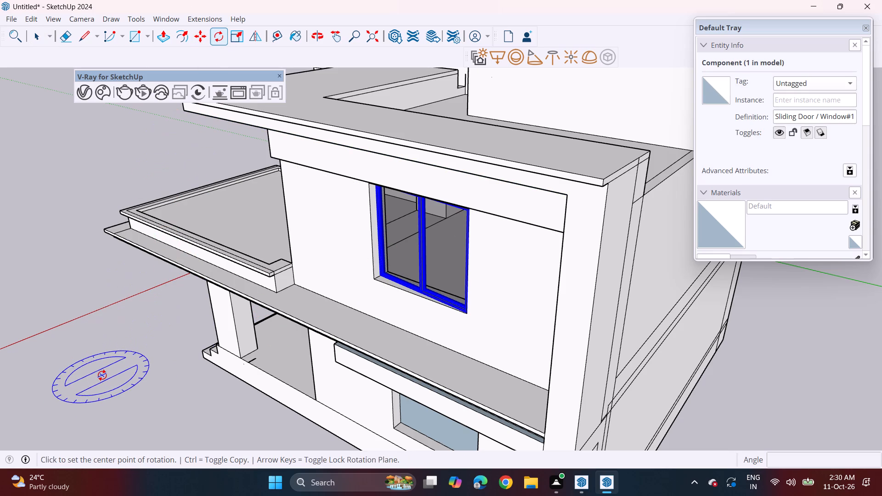
pyautogui.click(102, 375)
pyautogui.click(35, 409)
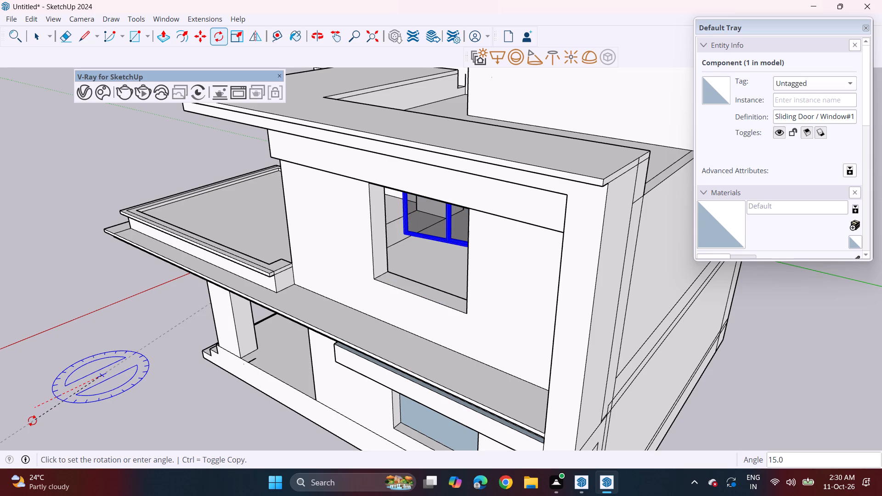
pyautogui.scroll(5, 27, 414)
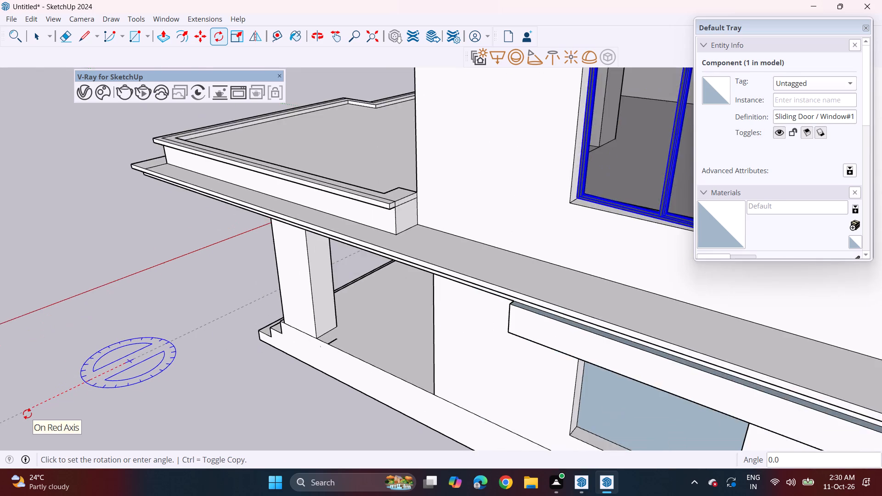
pyautogui.scroll(4, 27, 414)
pyautogui.click(32, 415)
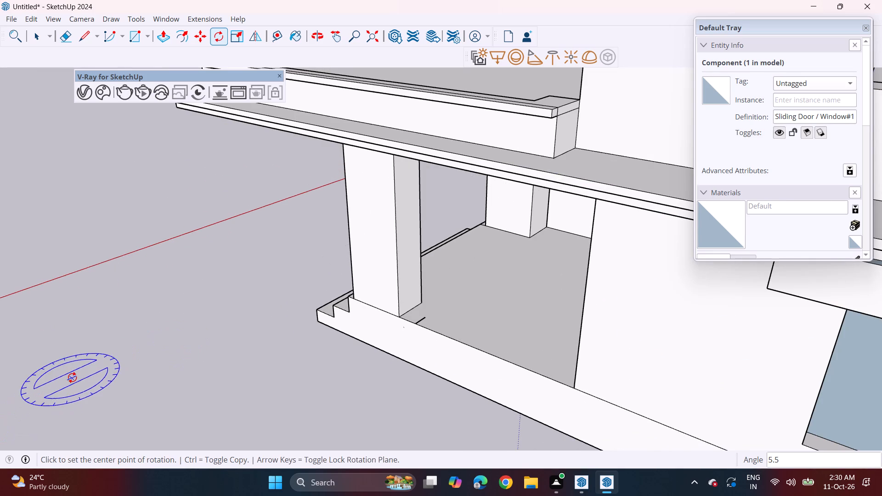
# Move the rotated window about 6' 5 1/2" by its bottom corner onto the bottom corner of the upper-floor side opening.
pyautogui.scroll(-8, 72, 378)
pyautogui.moveTo(125, 373); pyautogui.dragTo(133, 307, button='middle')
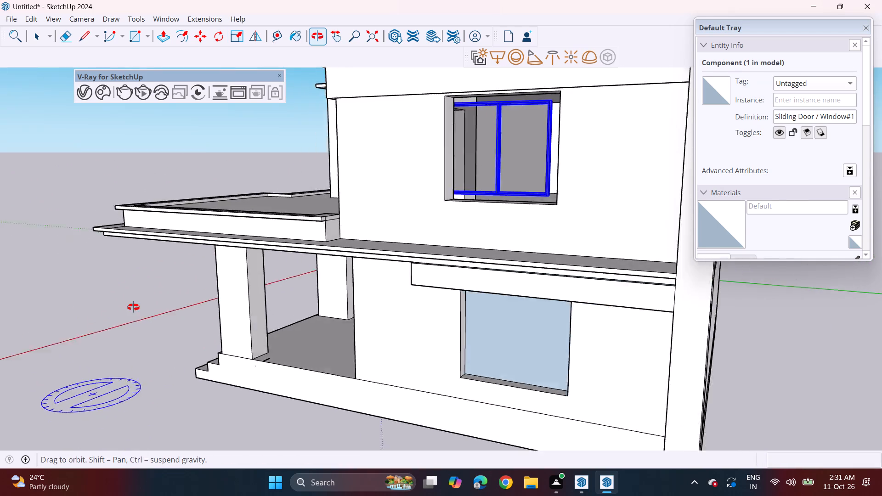
pyautogui.moveTo(133, 307); pyautogui.dragTo(190, 310, button='middle')
pyautogui.scroll(-5, 194, 302)
pyautogui.moveTo(232, 305); pyautogui.dragTo(271, 296, button='middle')
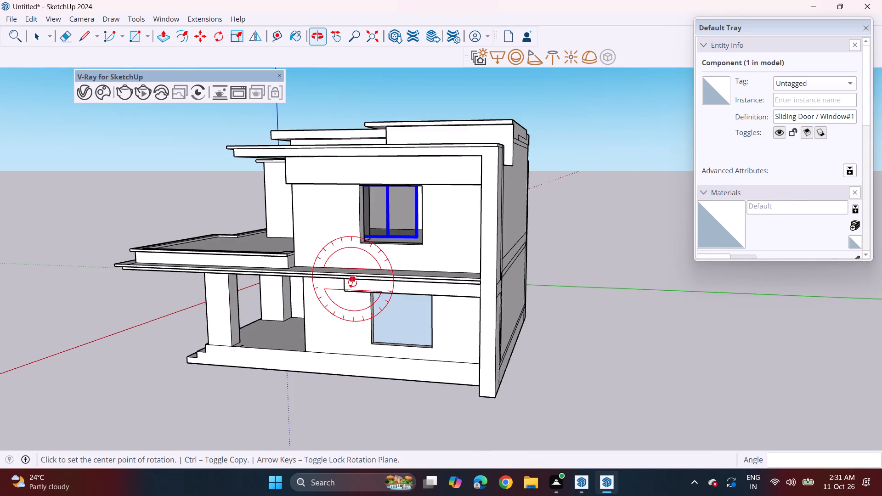
pyautogui.scroll(4, 354, 276)
pyautogui.press('m')
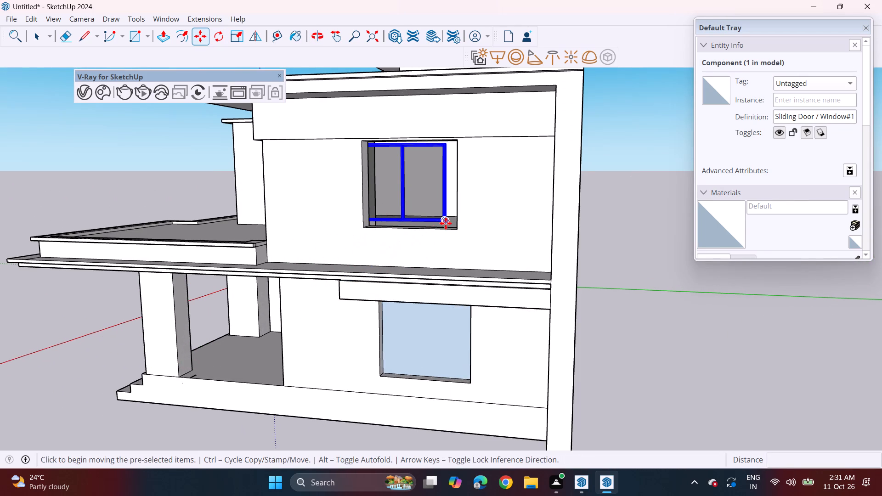
pyautogui.click(446, 223)
pyautogui.click(454, 226)
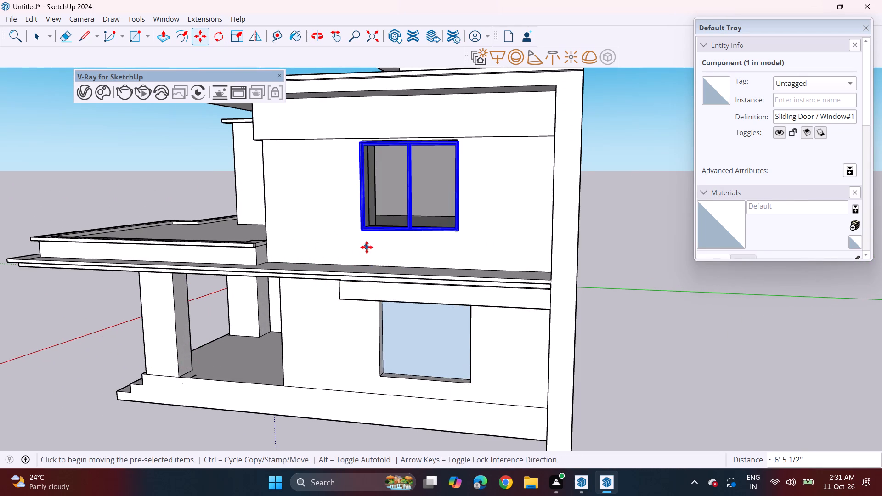
# Import another sliding door/window component from the Downloads folder and place it on the ground beside the house.
pyautogui.scroll(-3, 367, 246)
pyautogui.moveTo(364, 246); pyautogui.dragTo(592, 232, button='middle')
pyautogui.scroll(-3, 586, 223)
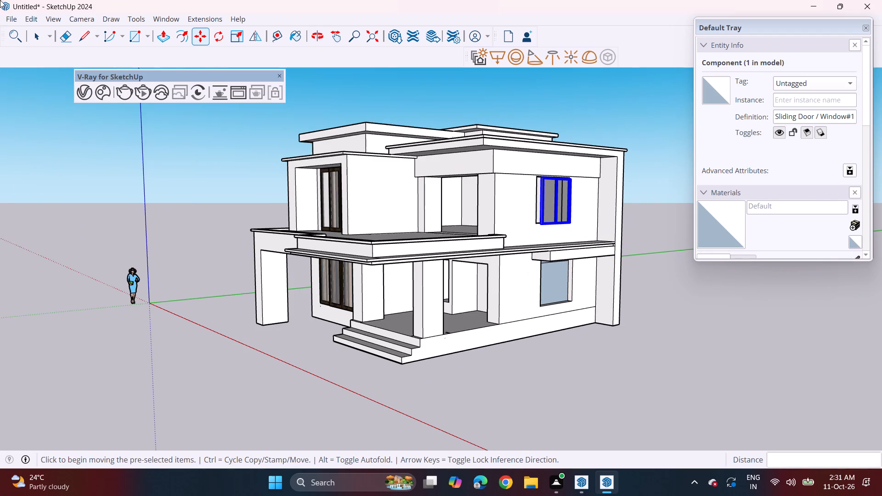
pyautogui.click(13, 22)
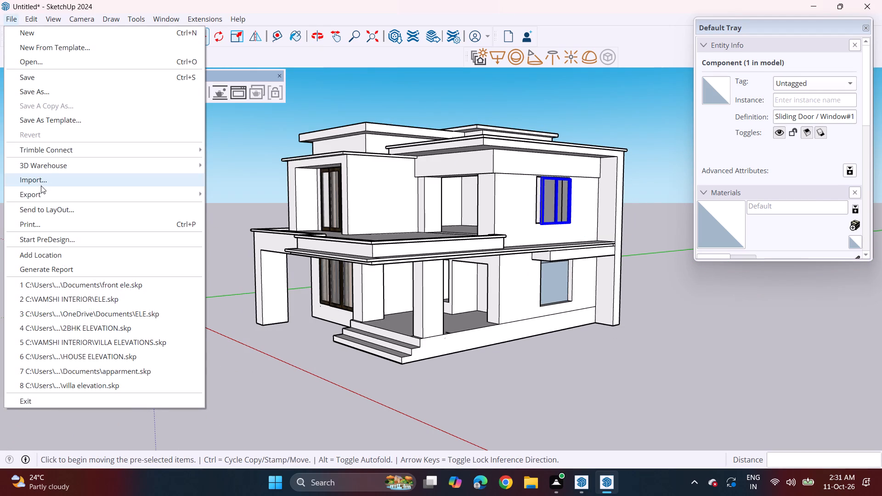
pyautogui.click(41, 186)
pyautogui.scroll(-10, 208, 178)
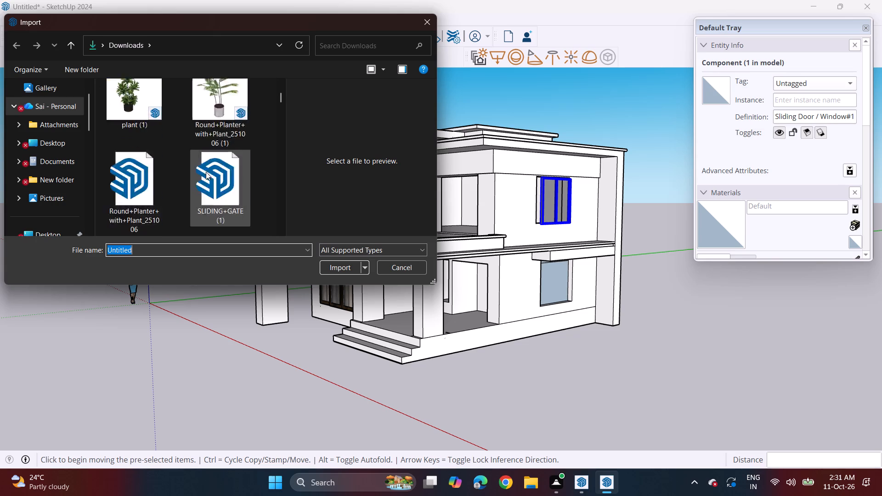
pyautogui.scroll(-2, 206, 172)
pyautogui.scroll(3, 205, 158)
pyautogui.doubleClick(205, 131)
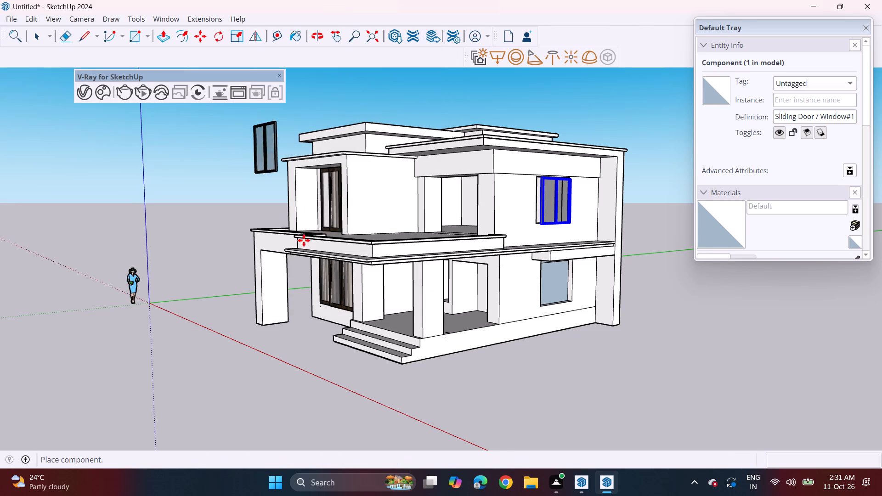
pyautogui.click(508, 364)
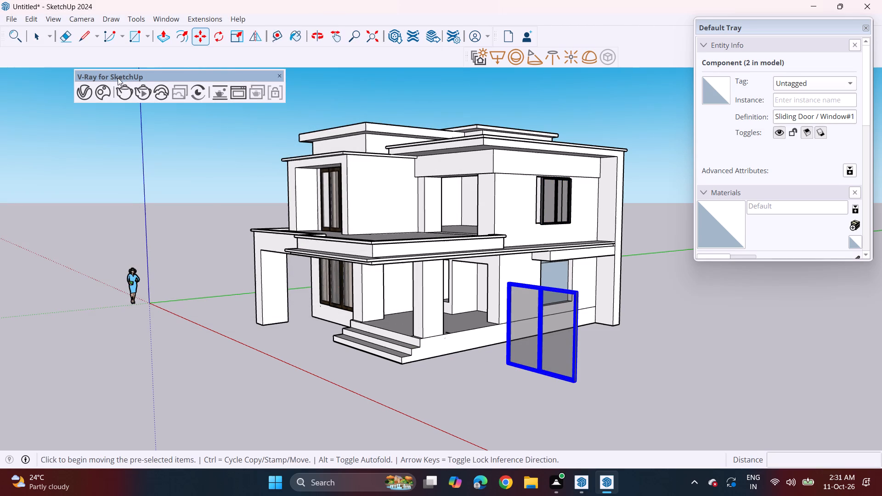
# Rotate the newly imported window 90 degrees around the vertical axis, using a centre point on the ground beside it.
pyautogui.scroll(-1, 163, 102)
pyautogui.click(217, 37)
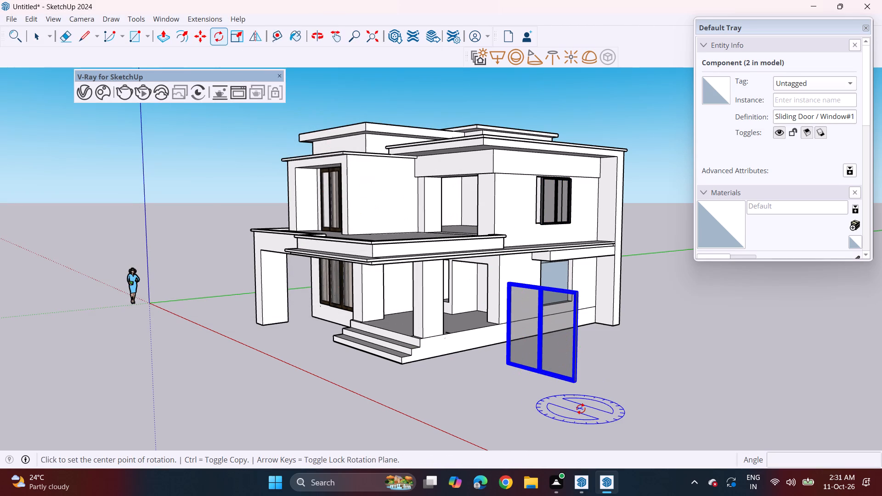
pyautogui.click(581, 409)
pyautogui.click(595, 416)
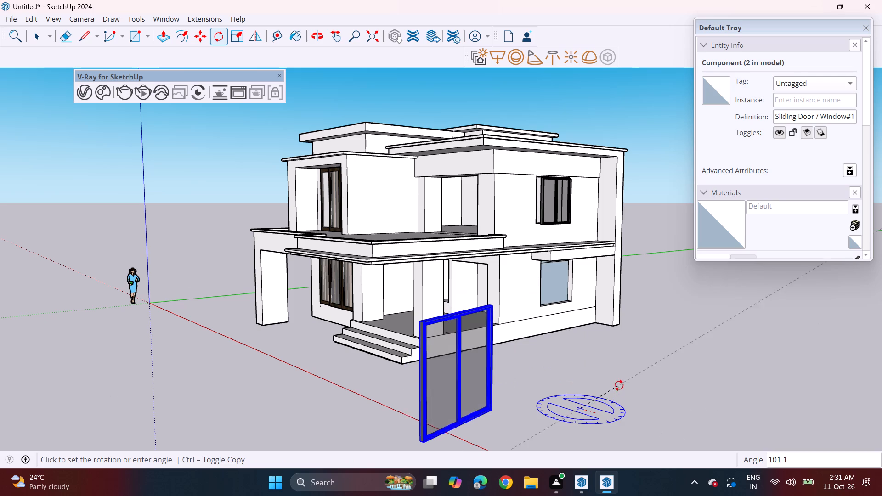
pyautogui.click(625, 390)
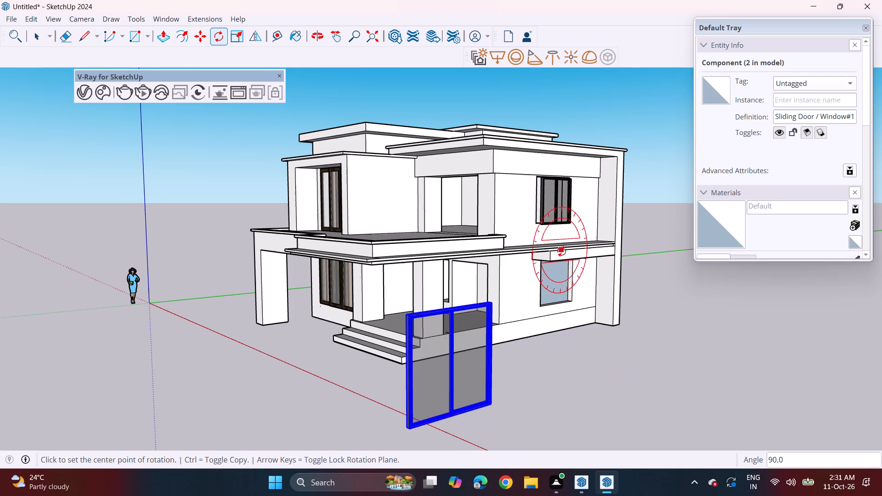
# Delete the old sliding window from the upper-floor side opening.
pyautogui.press('space')
pyautogui.click(556, 221)
pyautogui.press('Delete')
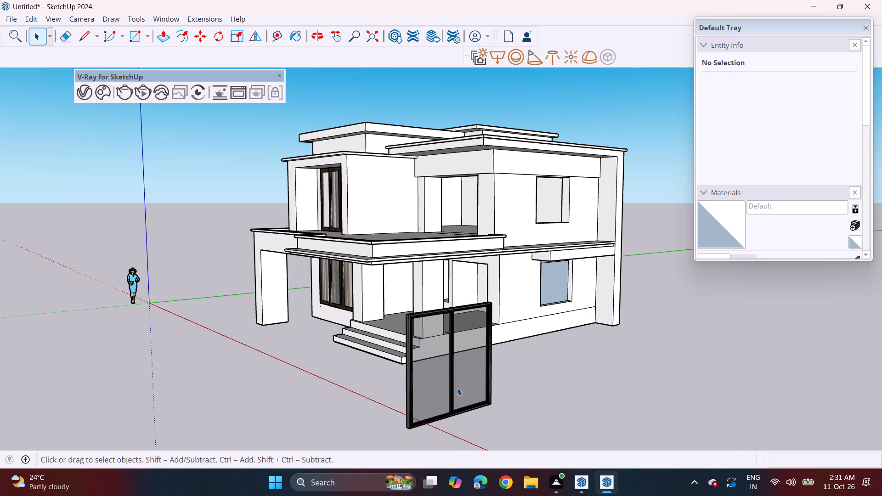
# Move the new sliding window by its top corner onto the top corner of the upper-floor side opening.
pyautogui.click(447, 409)
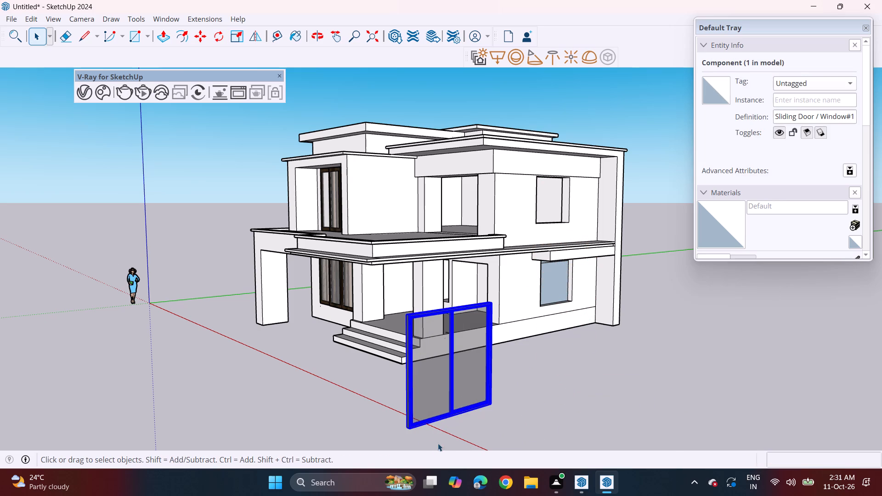
pyautogui.press('m')
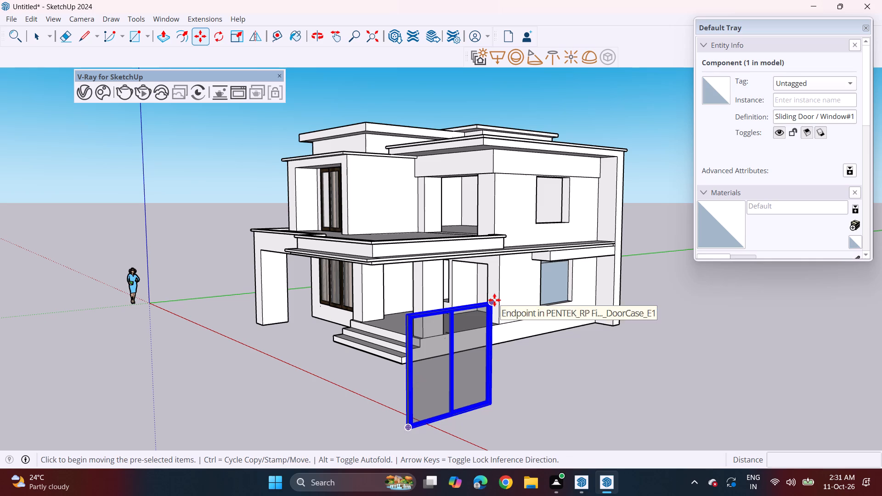
pyautogui.click(494, 300)
pyautogui.moveTo(586, 219); pyautogui.dragTo(457, 235, button='middle')
pyautogui.scroll(4, 547, 193)
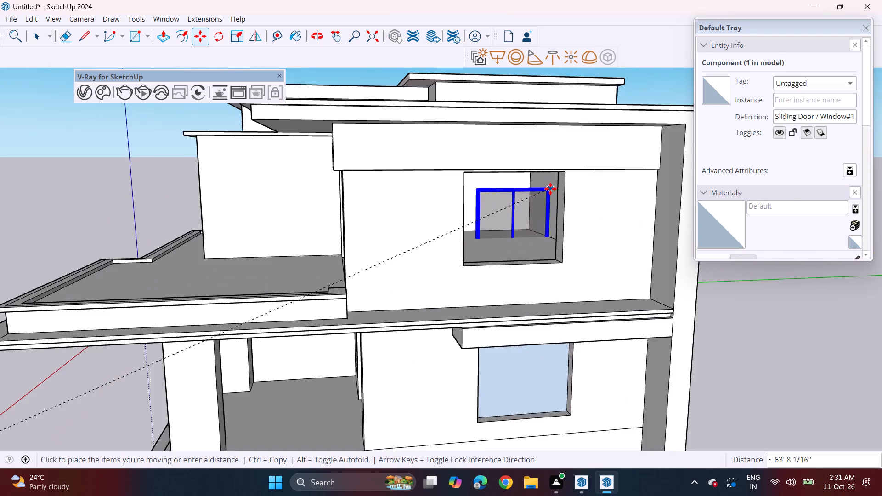
pyautogui.scroll(5, 550, 189)
pyautogui.click(590, 146)
pyautogui.scroll(-4, 331, 168)
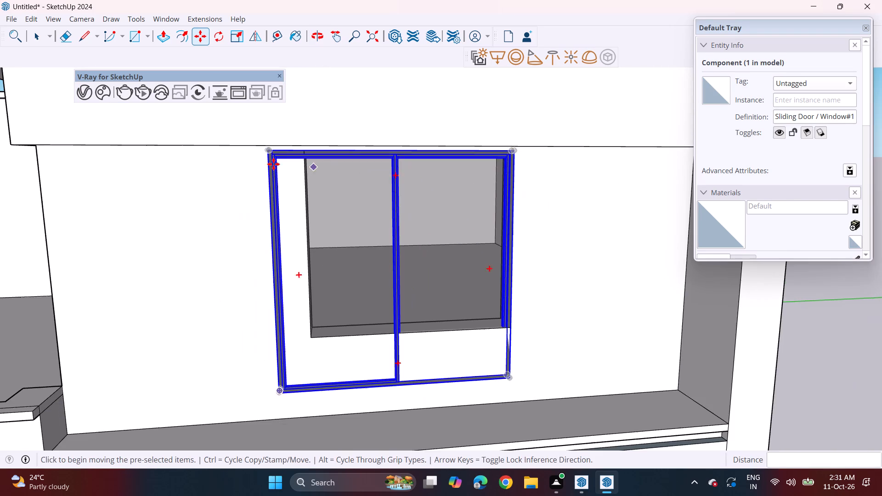
# Scale the upper-floor side window uniformly to about 0.75 and widen it about 1.15 along the red axis to fit the opening.
pyautogui.click(241, 39)
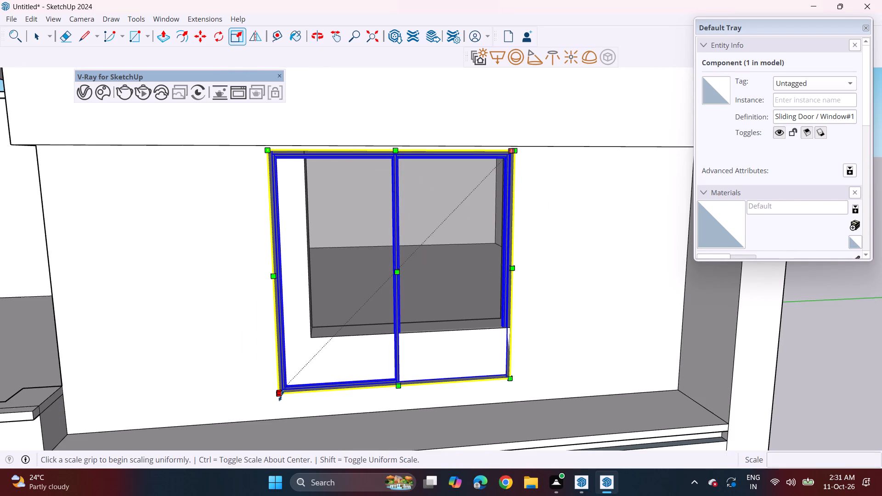
pyautogui.click(281, 395)
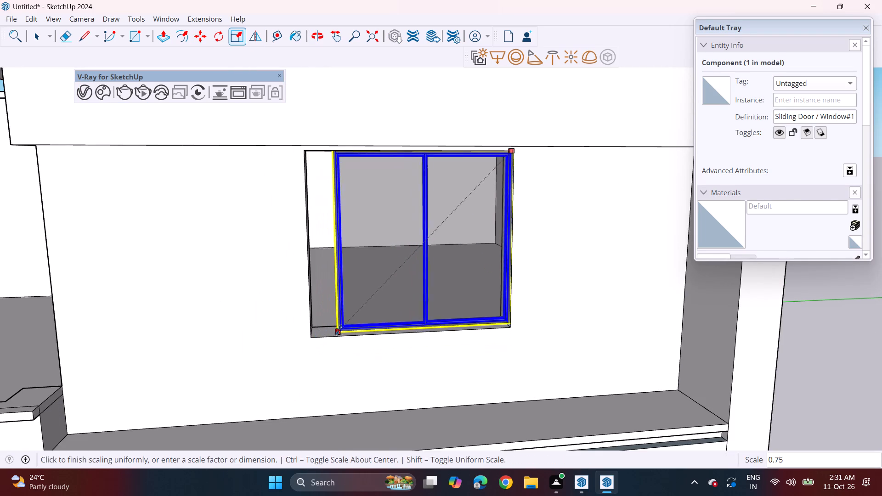
pyautogui.click(339, 335)
pyautogui.moveTo(319, 301); pyautogui.dragTo(377, 308, button='middle')
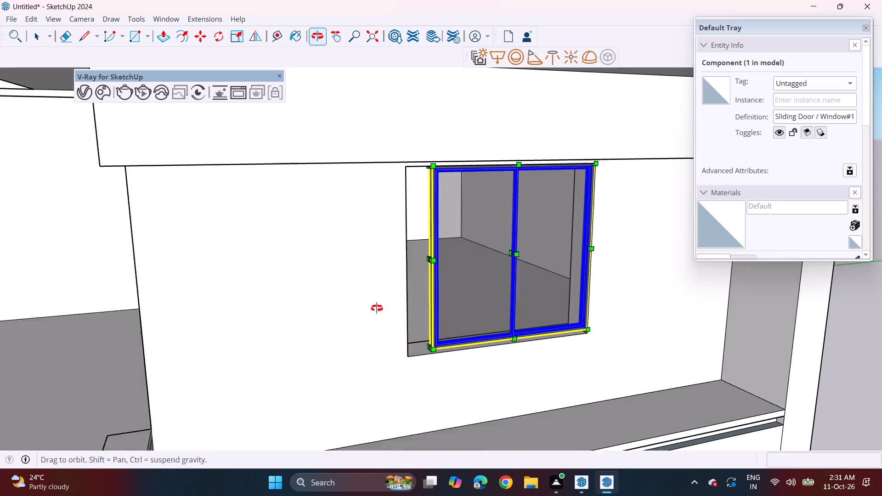
pyautogui.moveTo(377, 308); pyautogui.dragTo(387, 308, button='middle')
pyautogui.scroll(4, 503, 267)
pyautogui.click(475, 254)
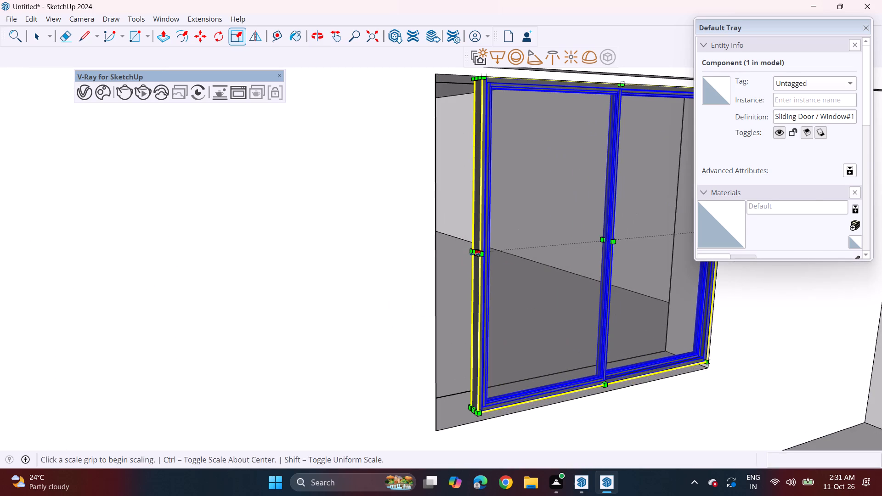
pyautogui.click(435, 285)
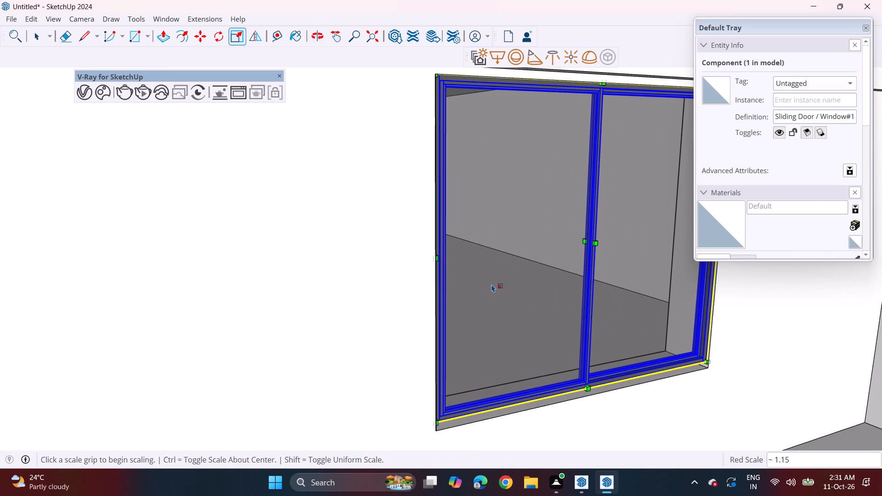
# Scale the upper-floor side window's height by about 1.02 down to the opening's bottom edge, then deselect it.
pyautogui.moveTo(561, 286); pyautogui.dragTo(425, 279, button='middle')
pyautogui.scroll(-3, 425, 269)
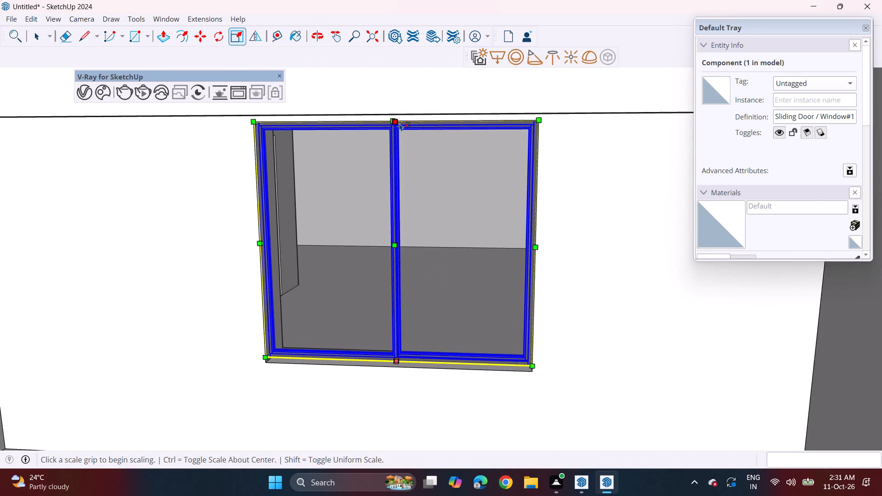
pyautogui.scroll(3, 399, 123)
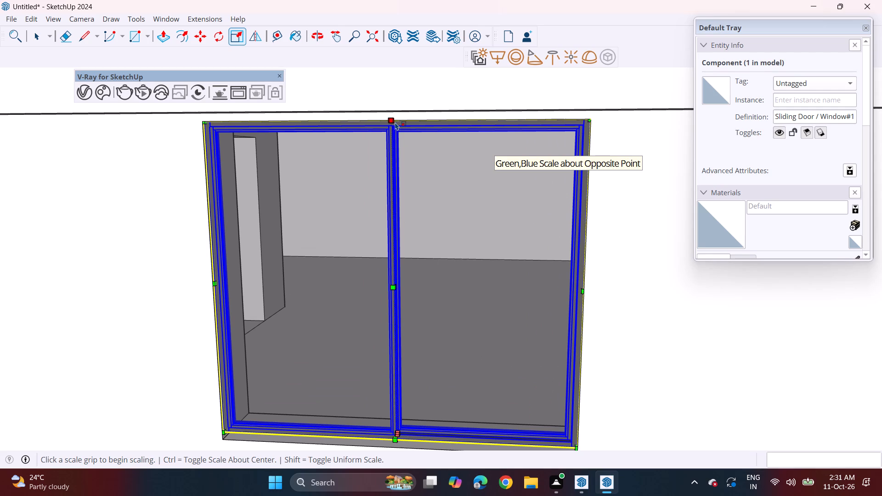
pyautogui.click(396, 118)
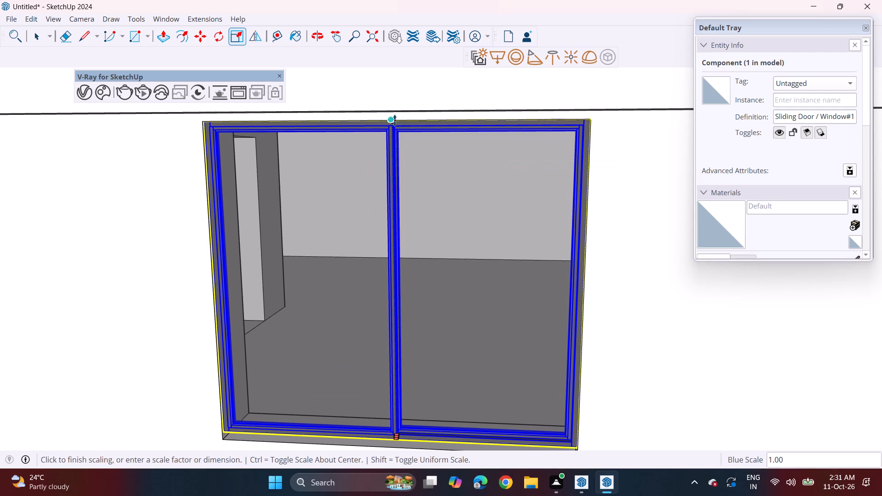
pyautogui.click(398, 121)
pyautogui.moveTo(395, 272); pyautogui.dragTo(521, 226, button='middle')
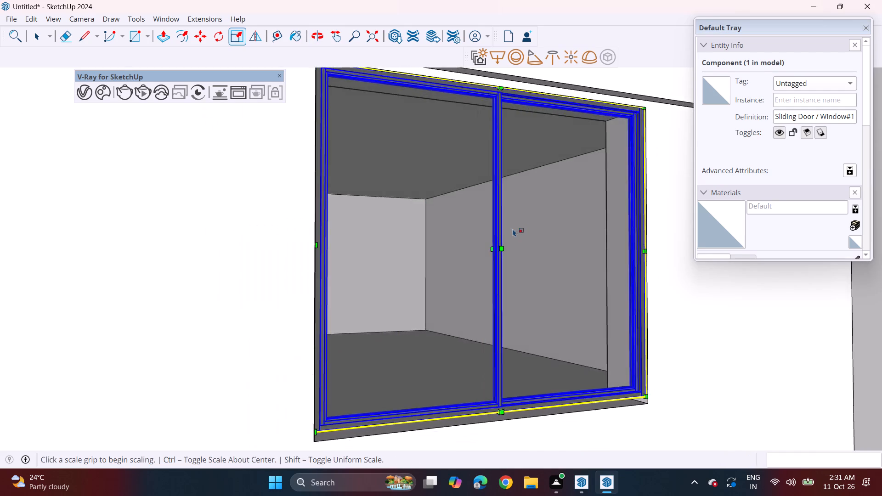
pyautogui.scroll(-7, 507, 234)
pyautogui.moveTo(515, 339); pyautogui.dragTo(487, 335, button='middle')
pyautogui.scroll(5, 487, 335)
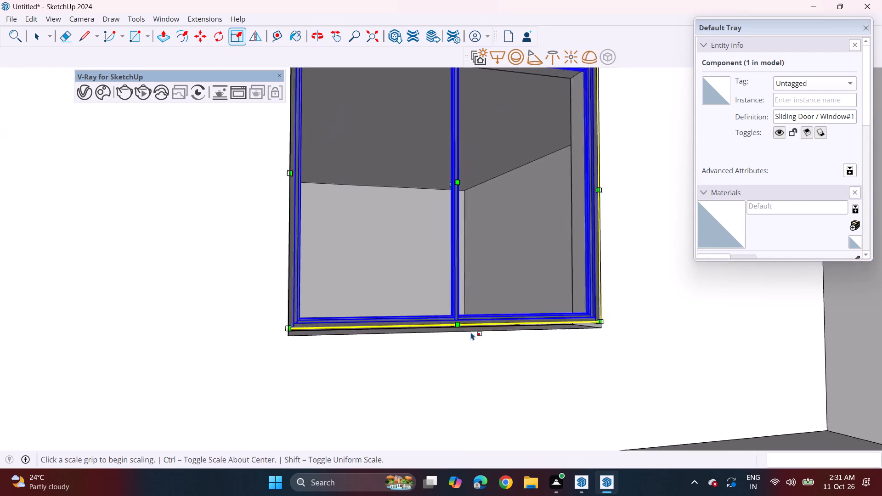
pyautogui.scroll(1, 471, 332)
pyautogui.moveTo(429, 321); pyautogui.dragTo(387, 308, button='middle')
pyautogui.scroll(4, 393, 299)
pyautogui.moveTo(363, 317); pyautogui.dragTo(291, 322, button='middle')
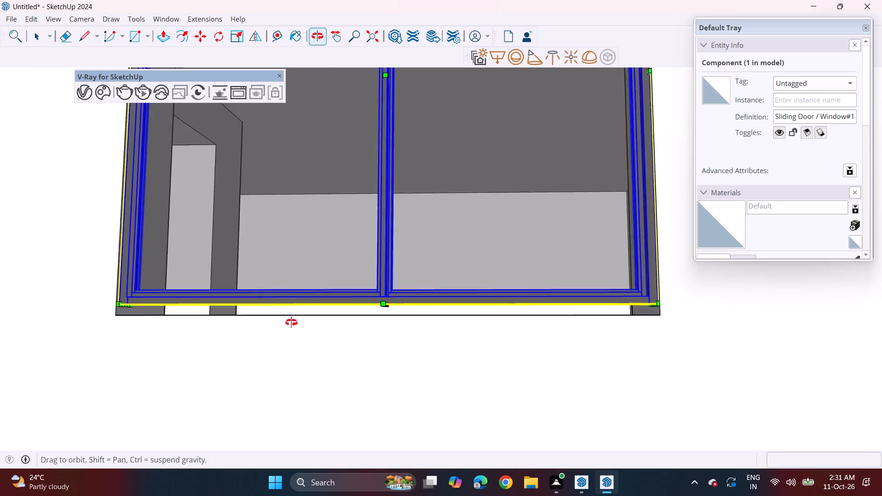
pyautogui.moveTo(291, 322); pyautogui.dragTo(247, 338, button='middle')
pyautogui.scroll(4, 393, 326)
pyautogui.moveTo(391, 320); pyautogui.dragTo(382, 287, button='middle')
pyautogui.scroll(2, 382, 292)
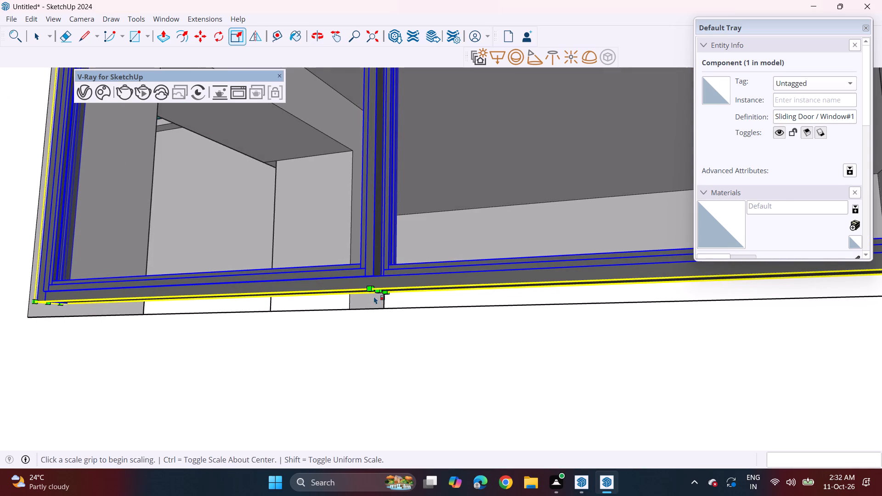
pyautogui.doubleClick(381, 293)
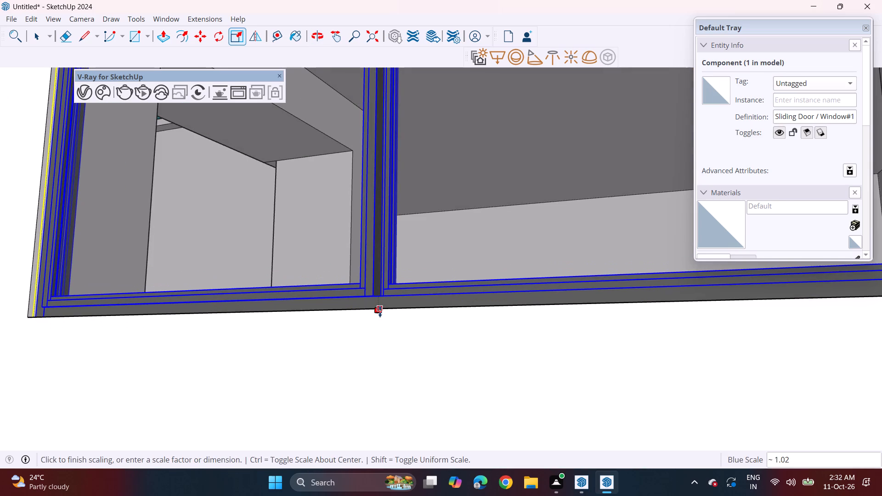
pyautogui.click(380, 311)
pyautogui.scroll(-18, 378, 325)
pyautogui.moveTo(317, 346); pyautogui.dragTo(338, 351, button='middle')
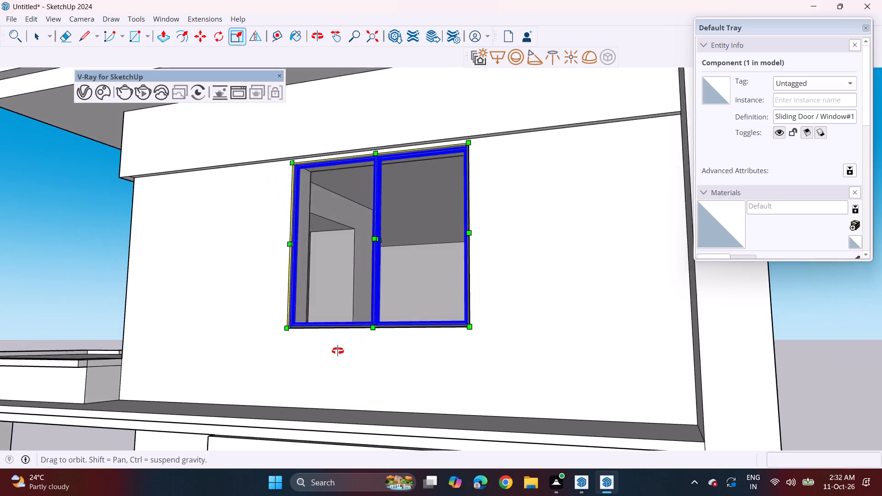
pyautogui.moveTo(338, 351); pyautogui.dragTo(348, 353, button='middle')
pyautogui.scroll(-9, 349, 344)
pyautogui.press('space')
pyautogui.click(571, 335)
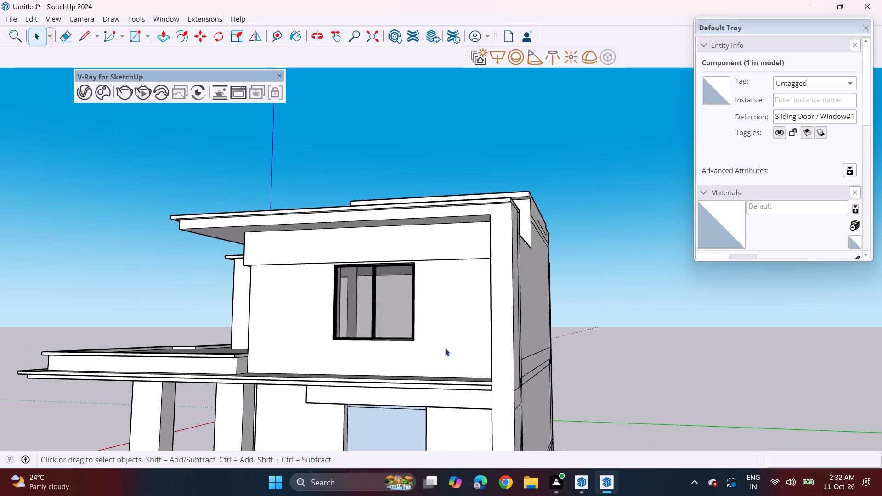
# Copy the upper-floor side window about 11' 2 13/16" down by its top corner onto the ground-floor side opening's top corner.
pyautogui.scroll(6, 397, 328)
pyautogui.click(401, 291)
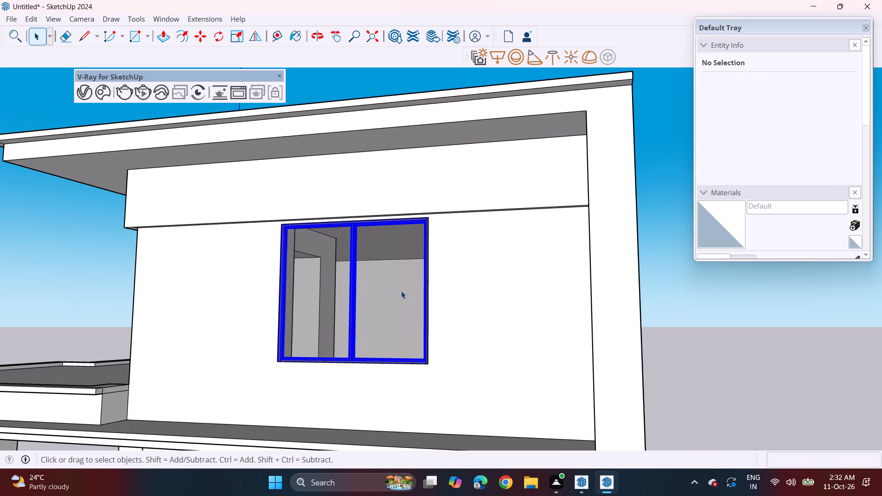
pyautogui.press('m')
pyautogui.click(425, 220)
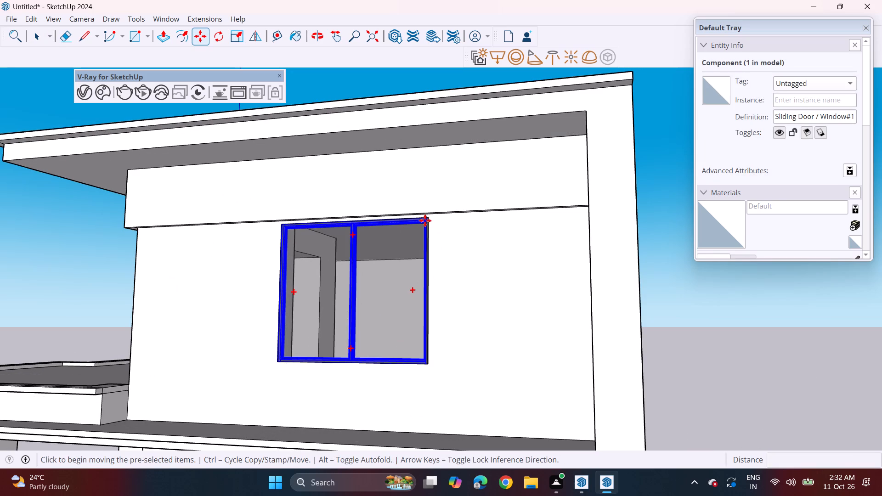
pyautogui.press('Escape')
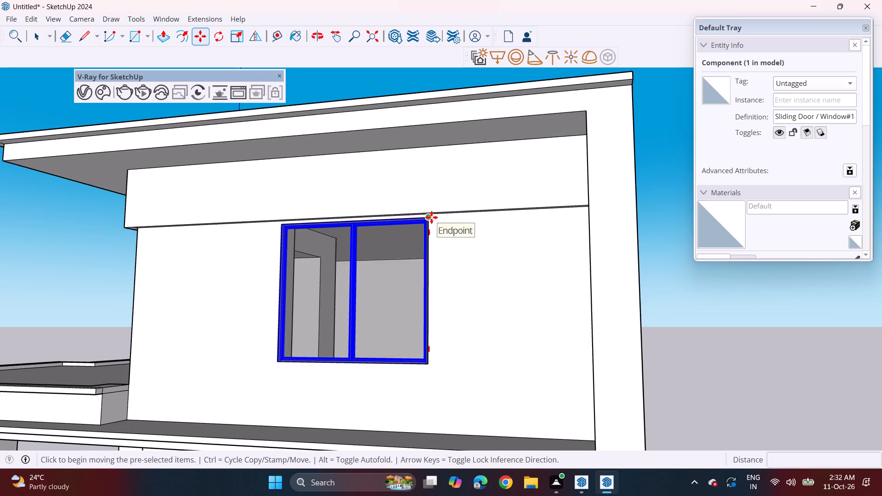
pyautogui.click(431, 217)
pyautogui.scroll(-4, 430, 333)
pyautogui.keyDown('shift'); pyautogui.moveTo(420, 380); pyautogui.dragTo(412, 278, button='middle'); pyautogui.keyUp('shift')
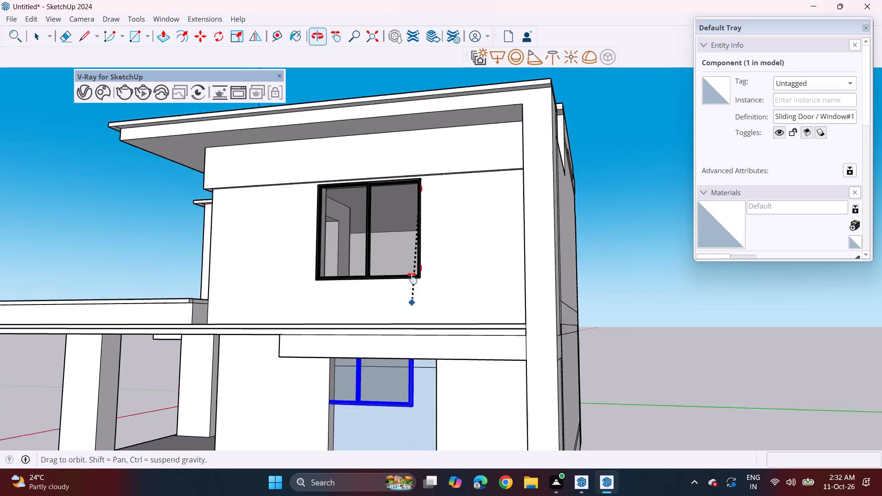
pyautogui.keyDown('shift'); pyautogui.moveTo(412, 278); pyautogui.dragTo(436, 193, button='middle'); pyautogui.keyUp('shift')
pyautogui.scroll(5, 452, 253)
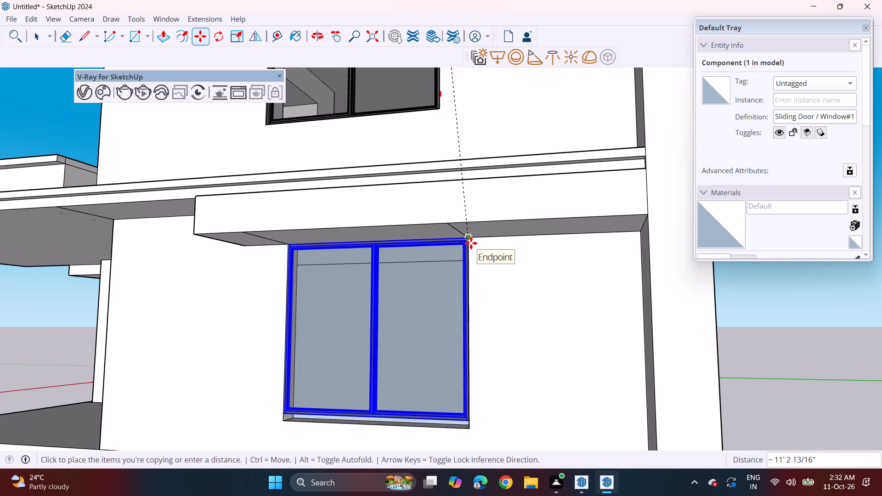
pyautogui.click(471, 243)
# Scale the ground-floor side window's height by about 1.05 down to the opening's bottom edge, then deselect it.
pyautogui.moveTo(419, 388); pyautogui.dragTo(424, 330, button='middle')
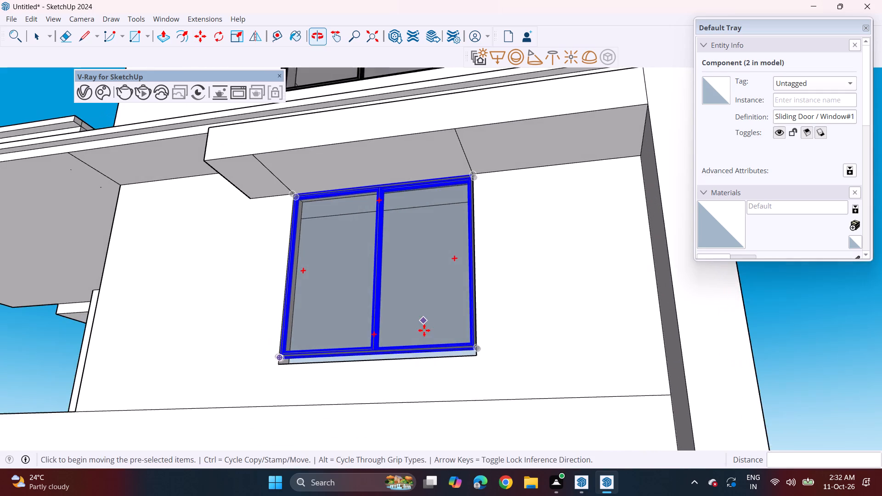
pyautogui.scroll(9, 397, 362)
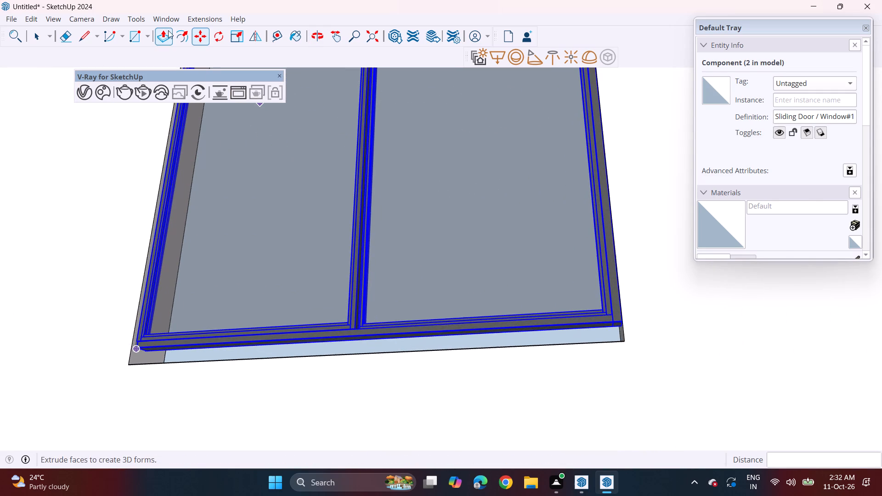
pyautogui.click(233, 42)
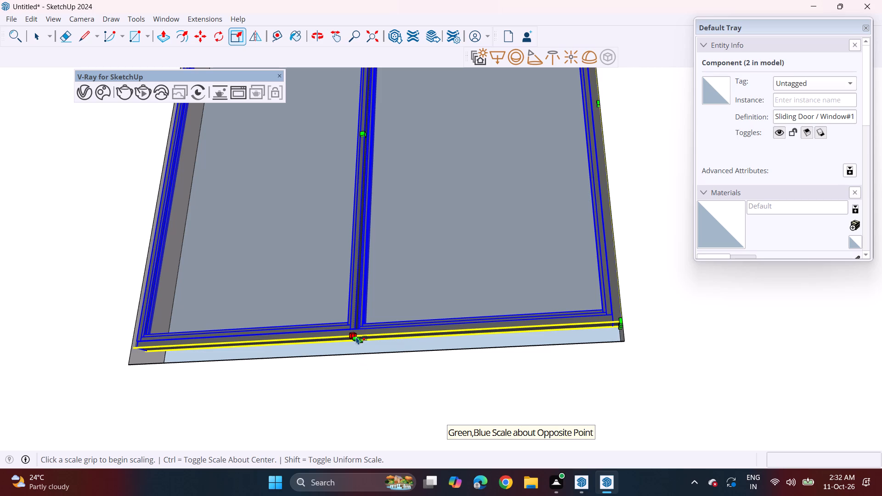
pyautogui.click(361, 341)
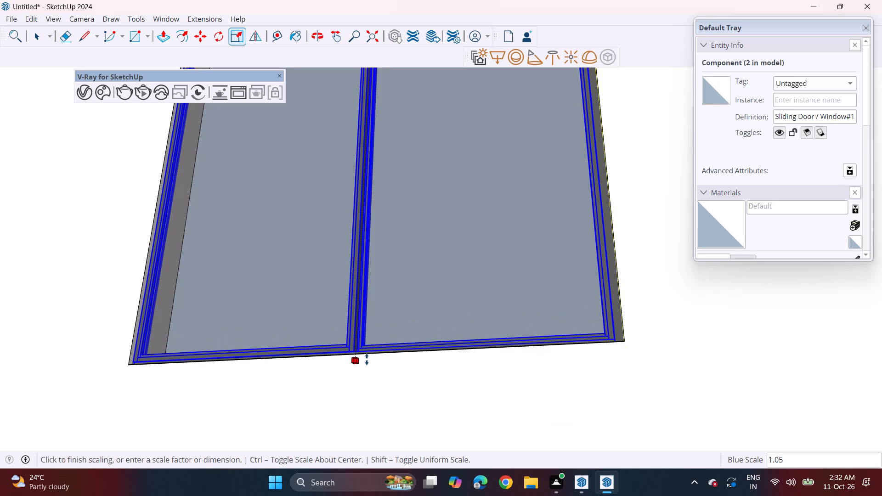
pyautogui.click(368, 355)
pyautogui.moveTo(295, 349); pyautogui.dragTo(349, 395, button='middle')
pyautogui.scroll(-8, 351, 373)
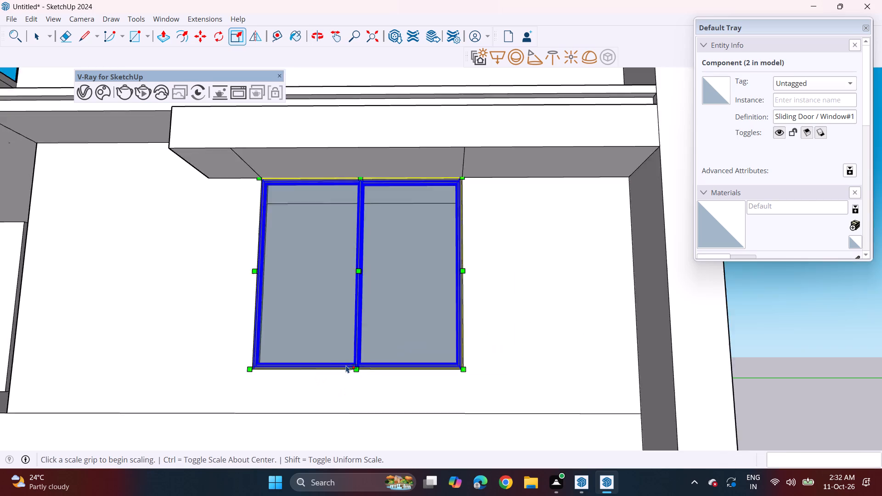
pyautogui.scroll(-7, 346, 365)
pyautogui.moveTo(285, 353); pyautogui.dragTo(407, 379, button='middle')
pyautogui.scroll(-10, 418, 365)
pyautogui.moveTo(400, 366); pyautogui.dragTo(462, 364, button='middle')
pyautogui.press('space')
pyautogui.click(543, 367)
# Push the inner face of the upper-floor side wall 10" outward around the window opening.
pyautogui.scroll(4, 432, 283)
pyautogui.scroll(3, 470, 265)
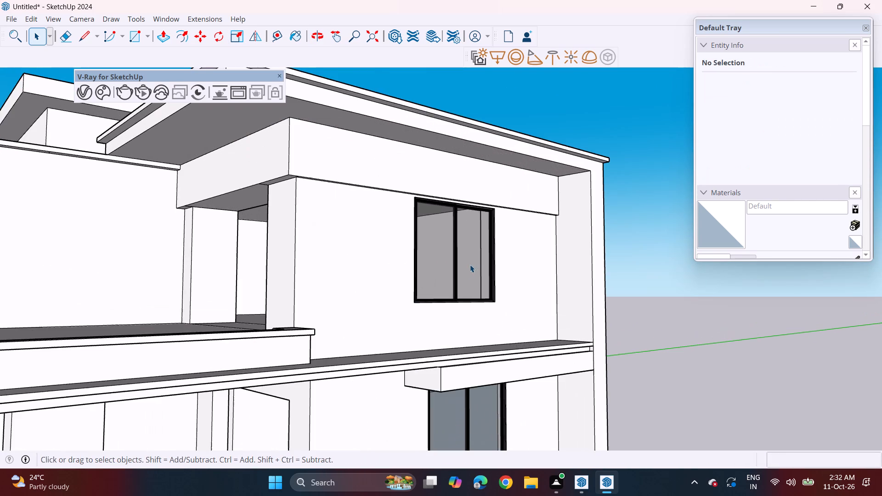
pyautogui.moveTo(477, 257); pyautogui.dragTo(616, 273, button='middle')
pyautogui.moveTo(443, 291); pyautogui.dragTo(439, 286, button='middle')
pyautogui.scroll(4, 442, 291)
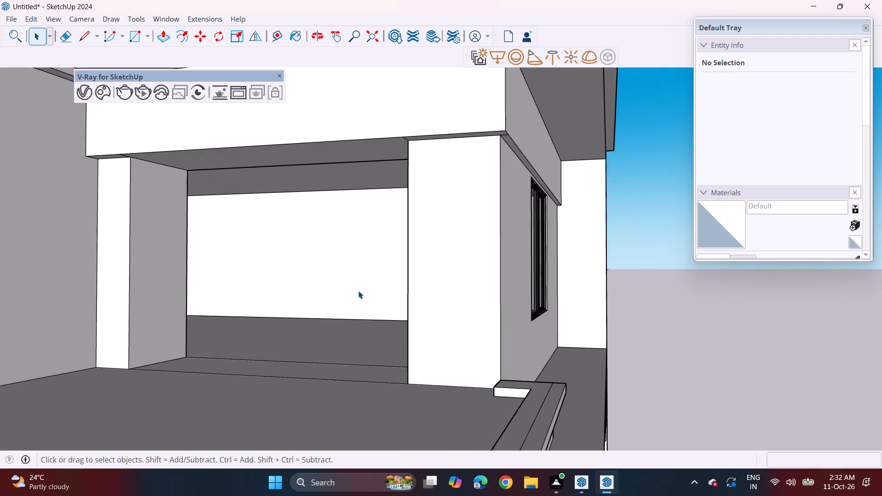
pyautogui.moveTo(358, 291); pyautogui.dragTo(464, 284, button='middle')
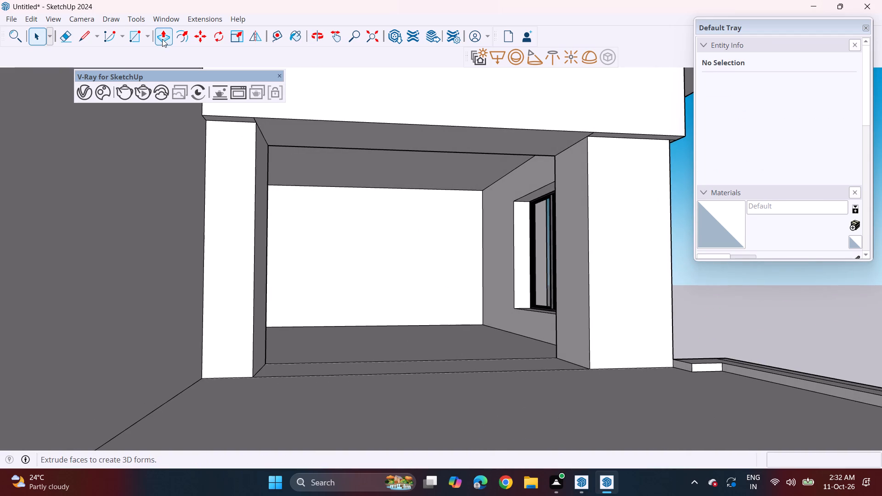
pyautogui.click(162, 39)
pyautogui.click(493, 277)
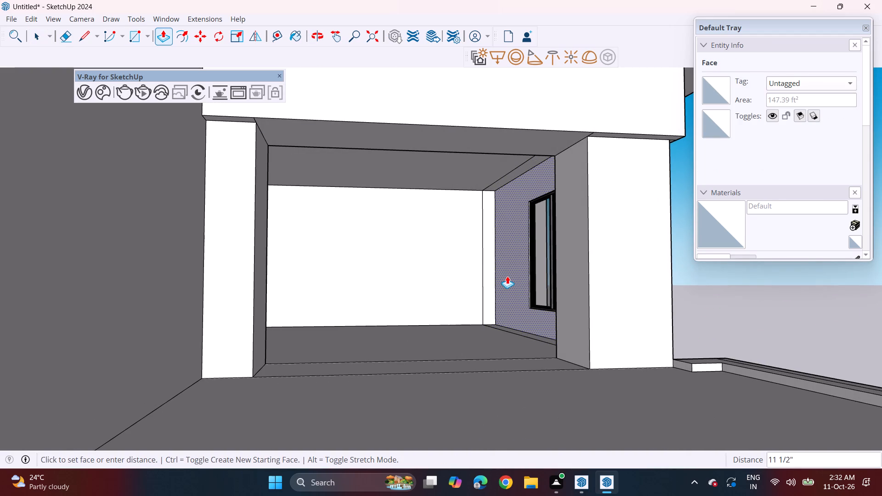
pyautogui.click(505, 276)
pyautogui.moveTo(605, 275); pyautogui.dragTo(499, 276, button='middle')
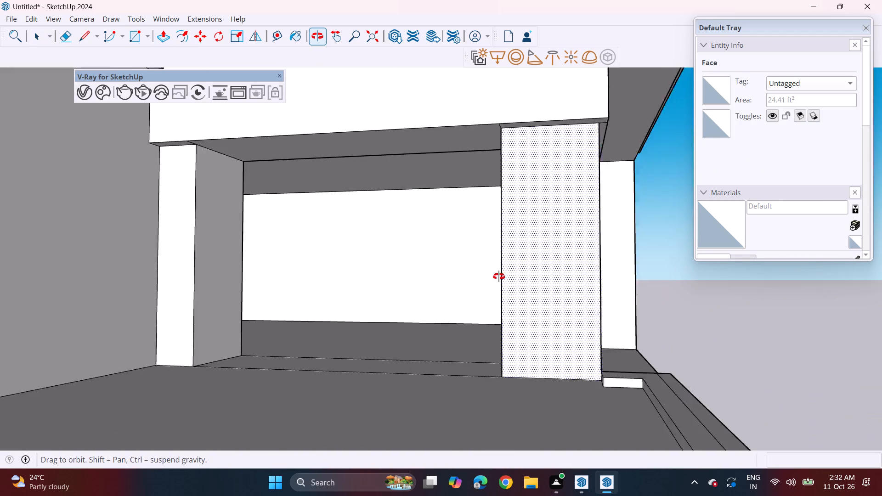
pyautogui.moveTo(499, 276); pyautogui.dragTo(203, 303, button='middle')
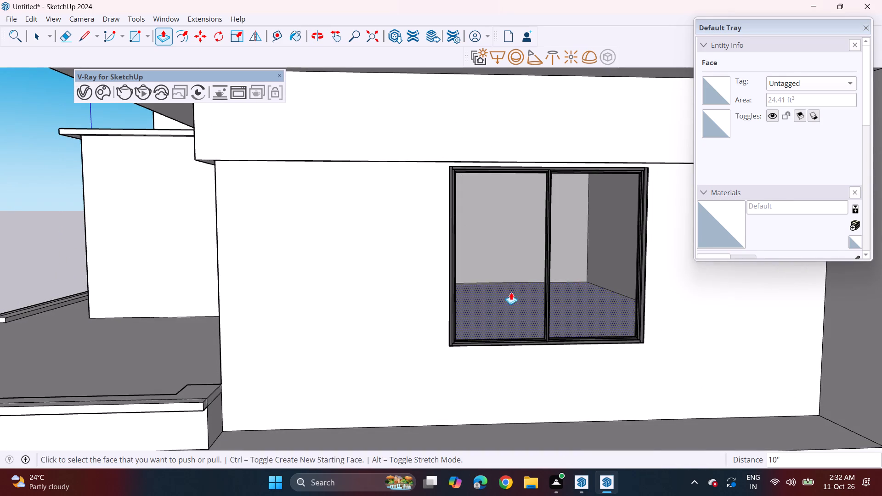
# Open the upper-floor side window component for editing and try to paint its middle frame with the dark brown Wood material.
pyautogui.press('space')
pyautogui.click(544, 281)
pyautogui.scroll(4, 544, 281)
pyautogui.rightClick(544, 280)
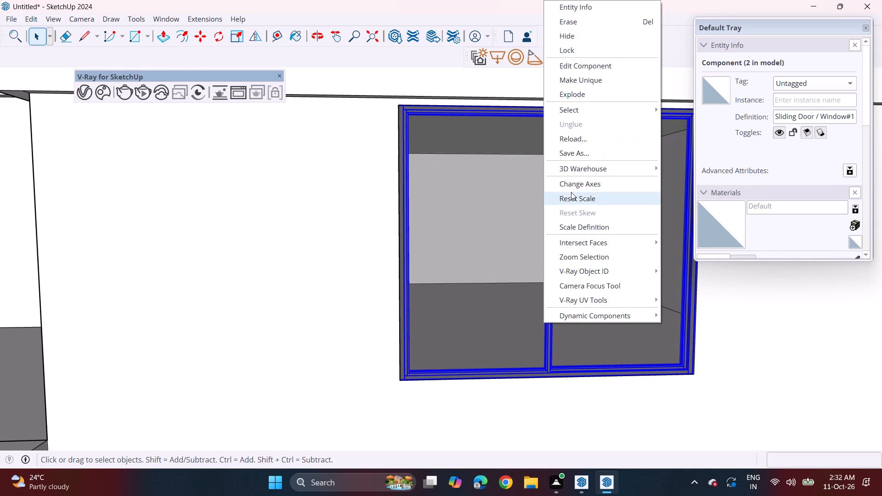
pyautogui.click(596, 67)
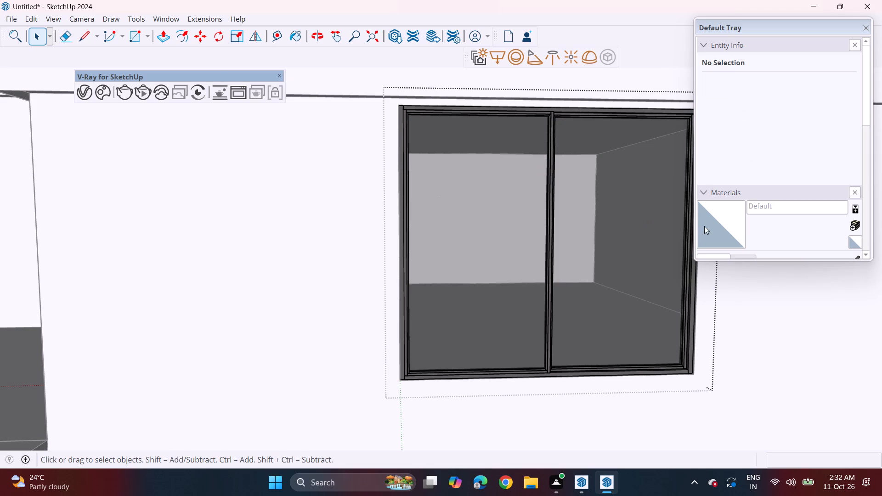
pyautogui.scroll(-2, 752, 211)
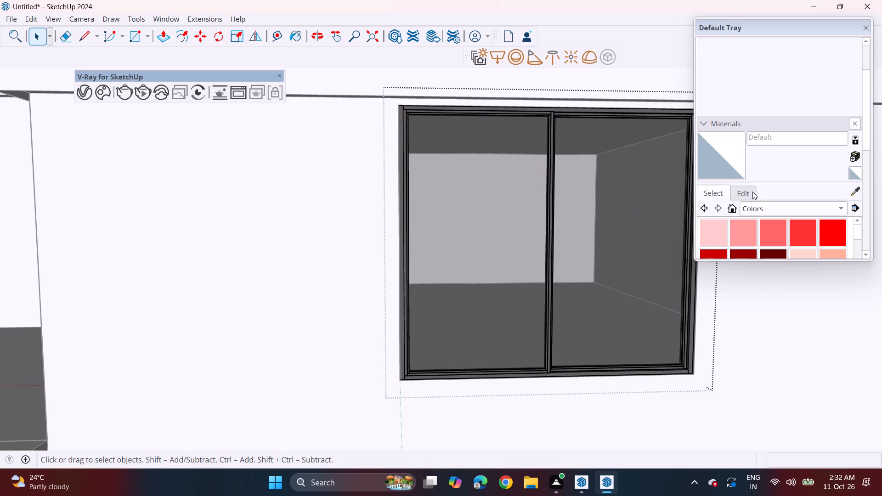
pyautogui.scroll(-7, 752, 192)
pyautogui.click(763, 169)
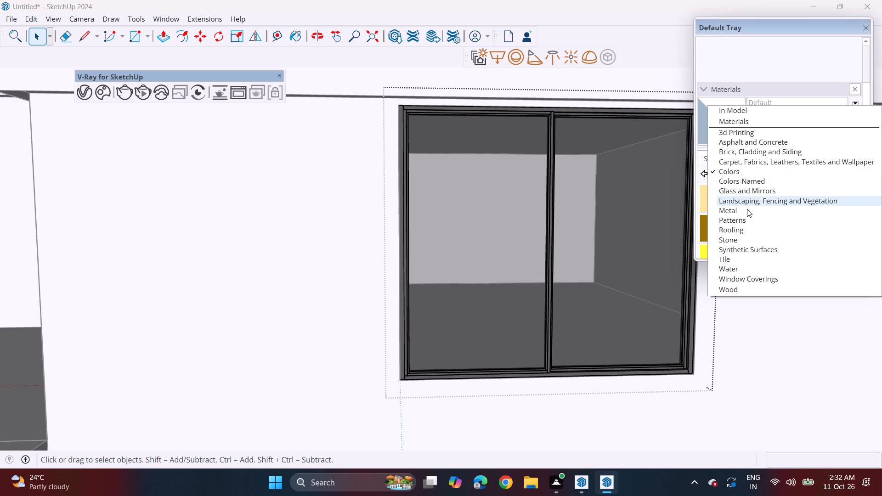
pyautogui.click(745, 289)
pyautogui.scroll(-2, 763, 224)
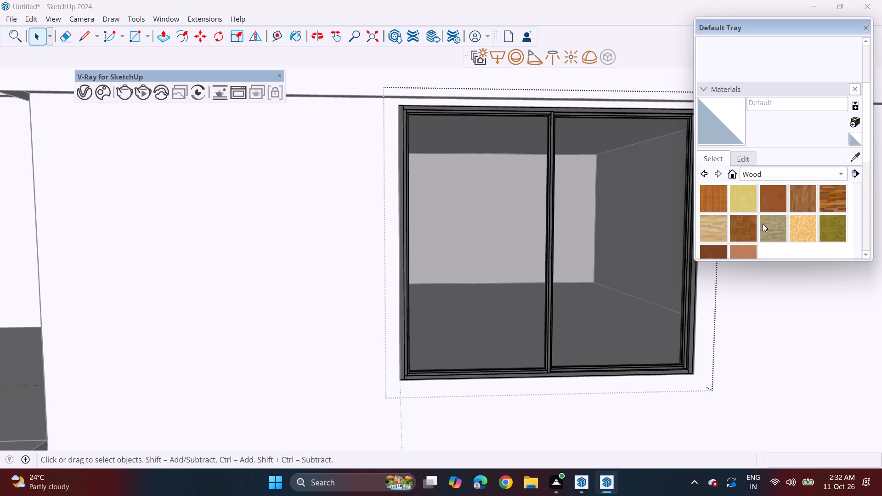
pyautogui.scroll(-1, 763, 224)
pyautogui.click(718, 254)
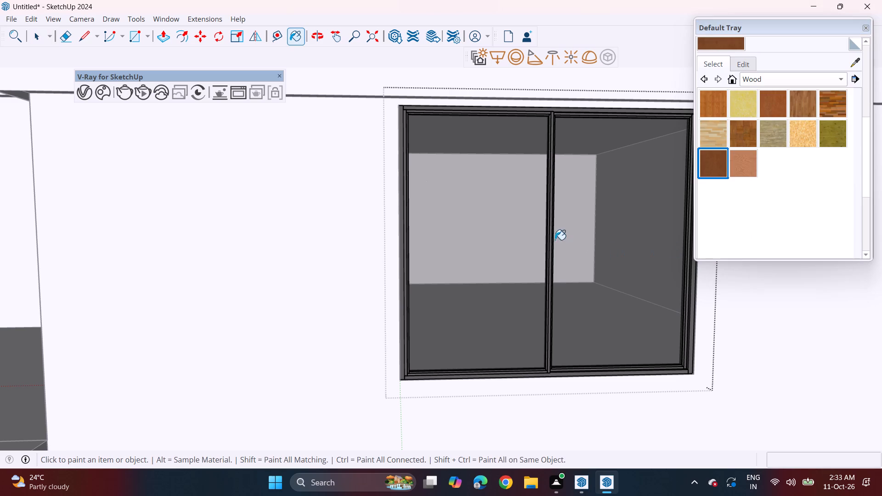
pyautogui.click(552, 241)
pyautogui.click(549, 248)
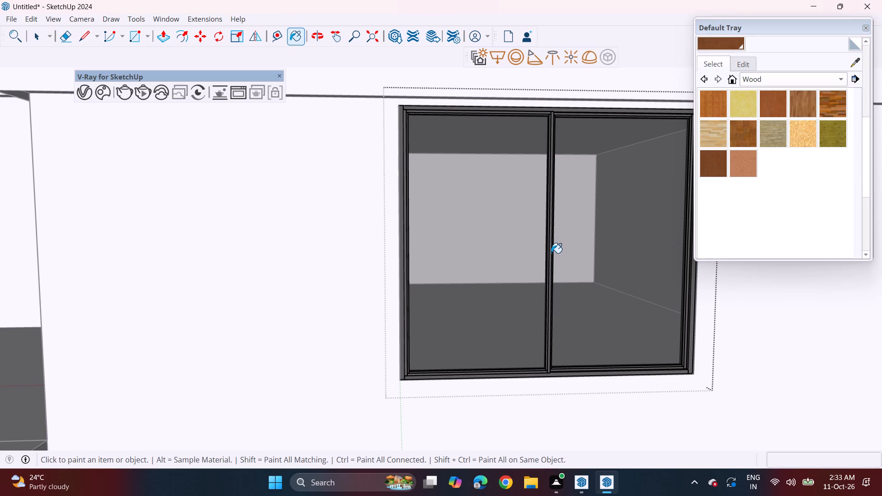
# Open the window's right-hand sash for editing, try painting its frame members dark brown wood, and leave the sash.
pyautogui.press('space')
pyautogui.click(552, 247)
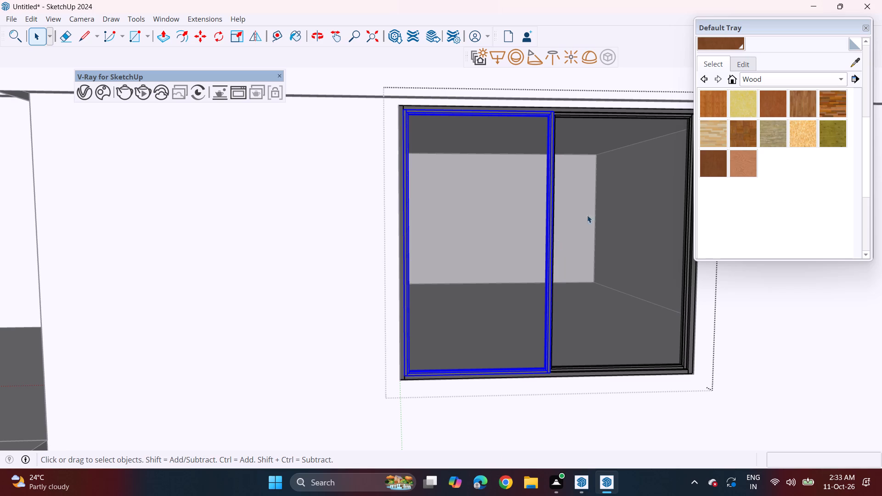
pyautogui.click(556, 213)
pyautogui.rightClick(564, 218)
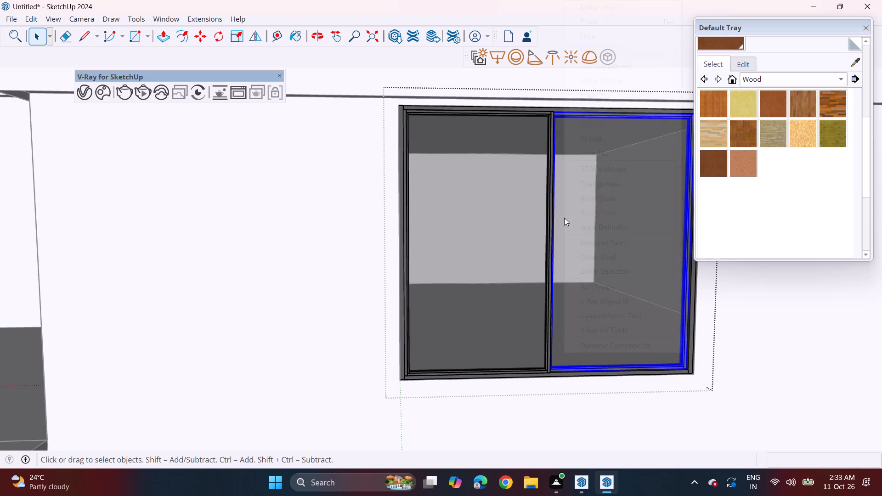
pyautogui.click(611, 64)
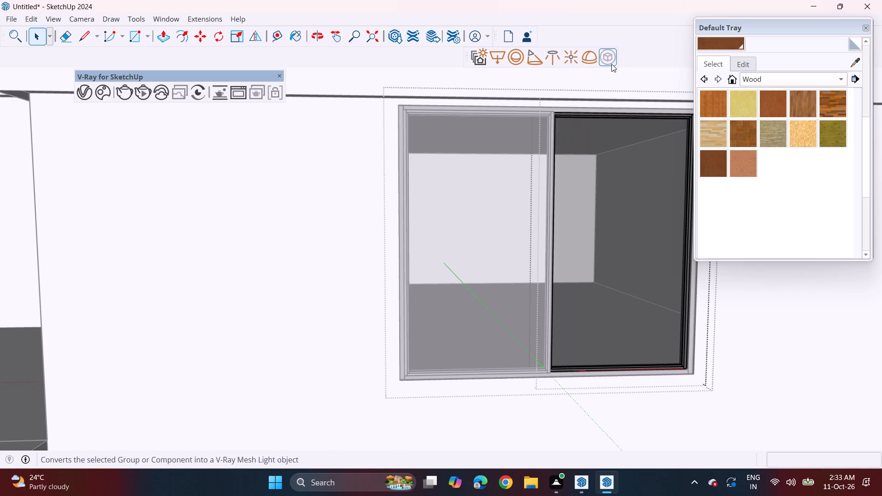
pyautogui.click(707, 168)
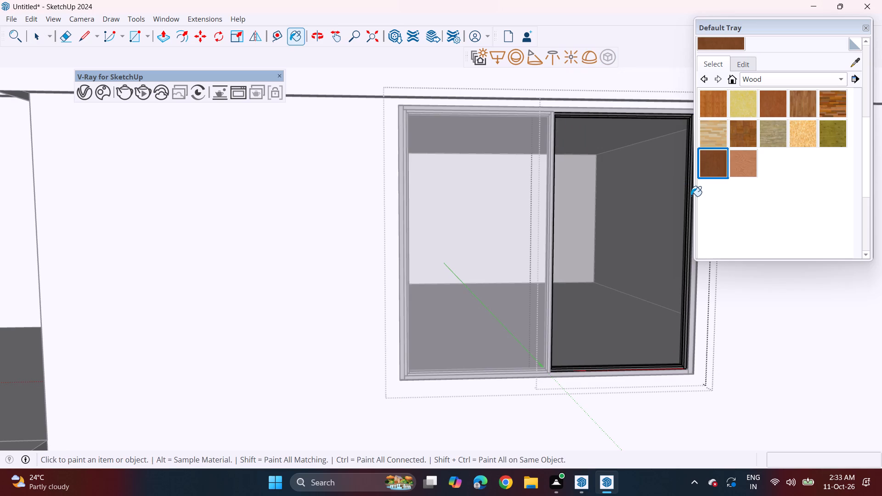
pyautogui.click(691, 196)
pyautogui.click(690, 201)
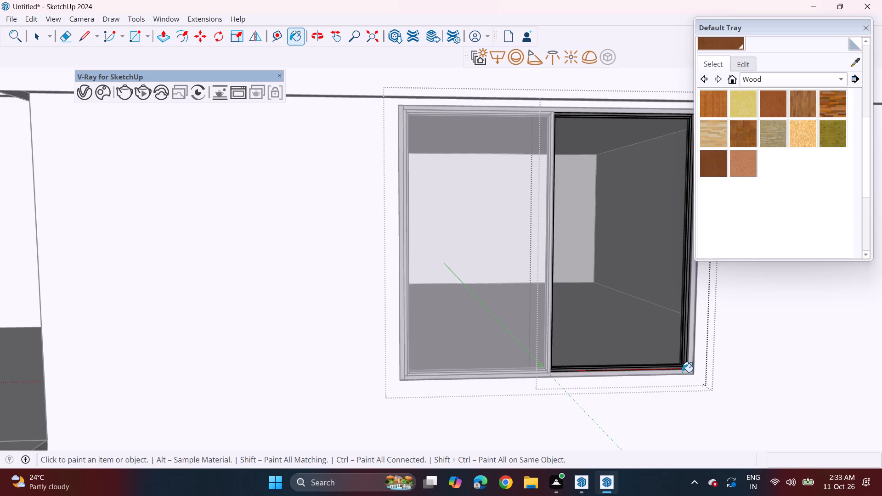
pyautogui.scroll(9, 682, 372)
pyautogui.click(685, 353)
pyautogui.doubleClick(685, 353)
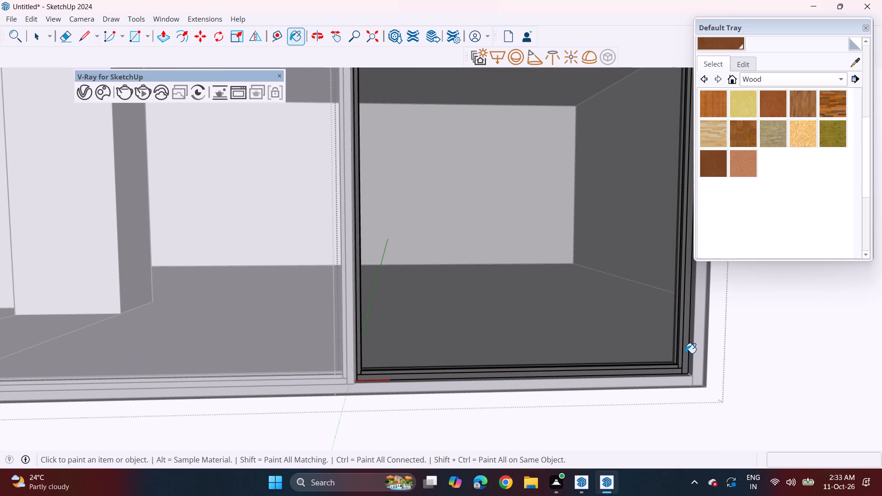
pyautogui.click(682, 344)
pyautogui.click(679, 340)
pyautogui.click(676, 333)
pyautogui.scroll(-12, 679, 332)
pyautogui.press('space')
pyautogui.click(612, 290)
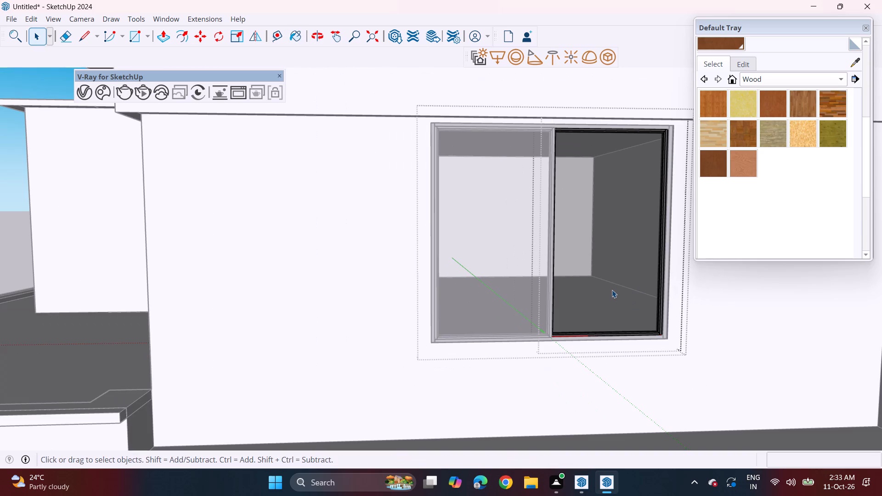
pyautogui.click(721, 306)
# Select the right-hand sash as a whole, try painting it with the dark brown wood, and leave the window component.
pyautogui.click(588, 300)
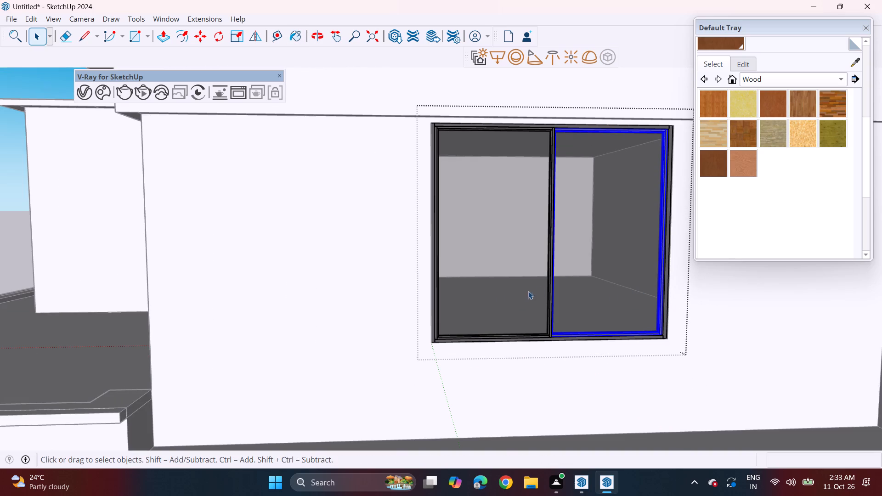
pyautogui.click(708, 169)
pyautogui.click(624, 153)
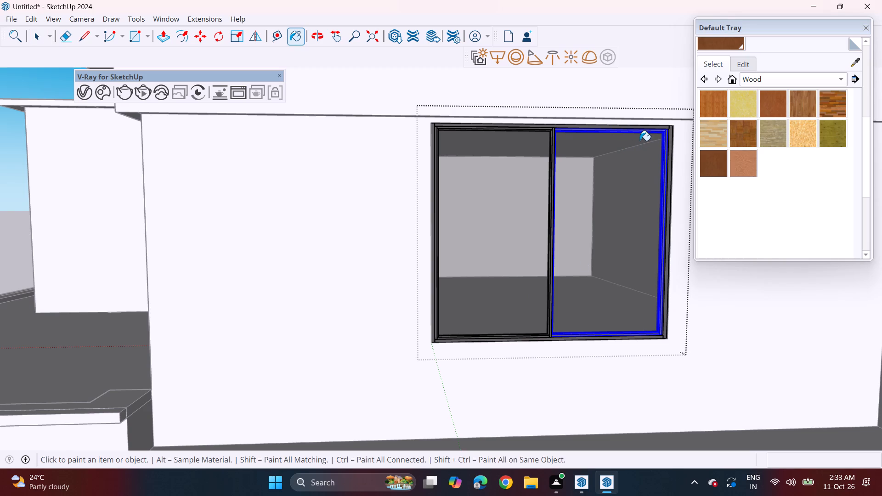
pyautogui.click(643, 132)
pyautogui.press('space')
pyautogui.press('space')
pyautogui.click(627, 217)
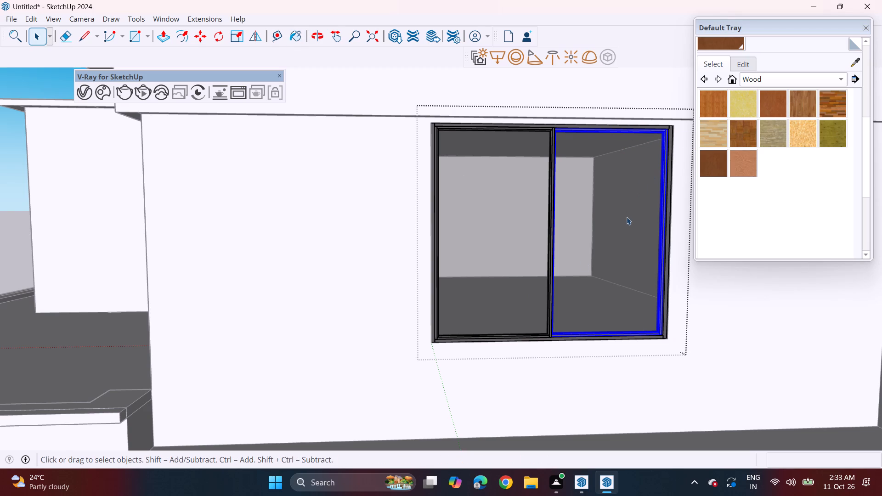
pyautogui.click(656, 366)
# Reopen the upper-floor side window component, try painting its middle and top frame members dark brown wood, and leave the component.
pyautogui.click(634, 297)
pyautogui.rightClick(634, 297)
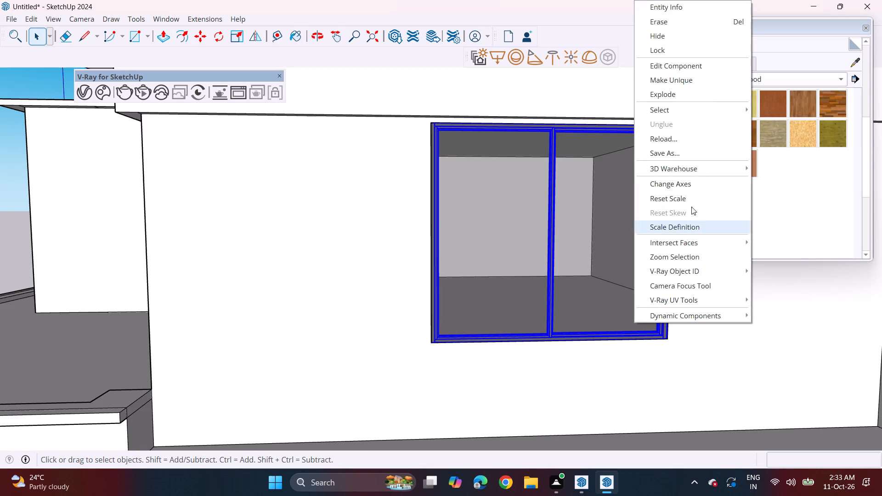
pyautogui.click(704, 71)
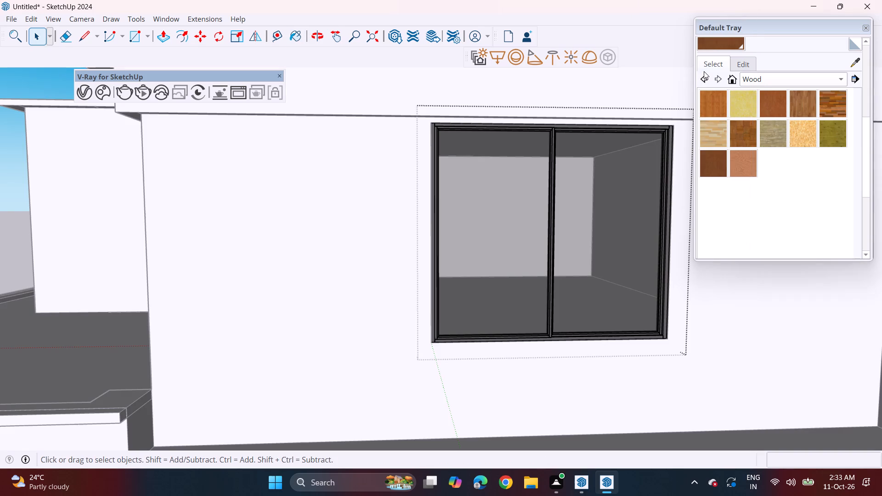
pyautogui.click(720, 169)
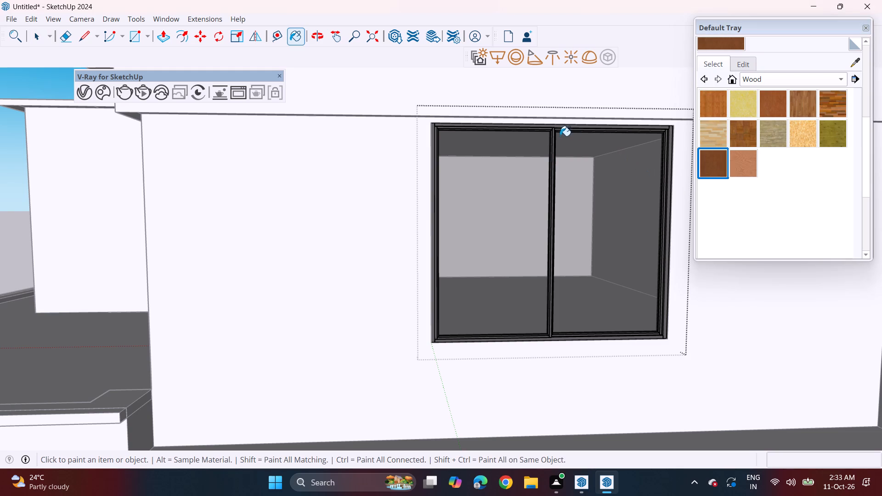
pyautogui.click(553, 145)
pyautogui.click(553, 131)
pyautogui.moveTo(559, 124); pyautogui.dragTo(561, 130)
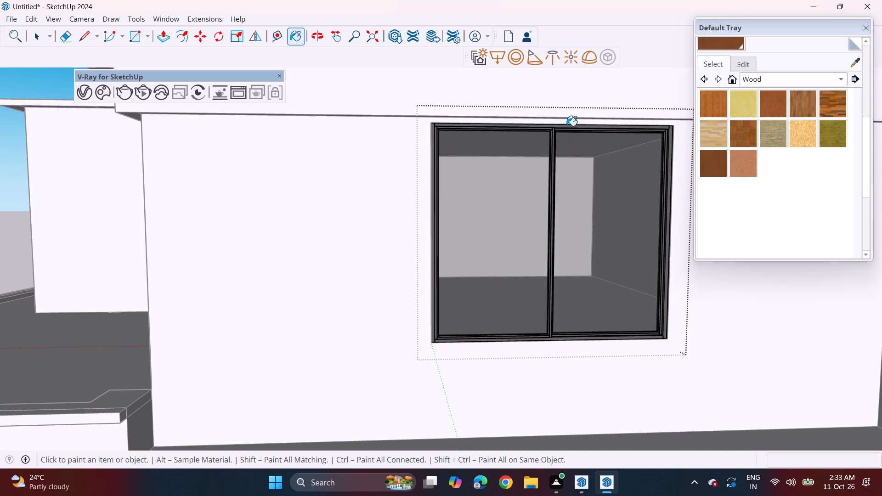
pyautogui.moveTo(568, 126); pyautogui.dragTo(569, 130)
pyautogui.moveTo(571, 130); pyautogui.dragTo(571, 142)
pyautogui.scroll(-11, 497, 265)
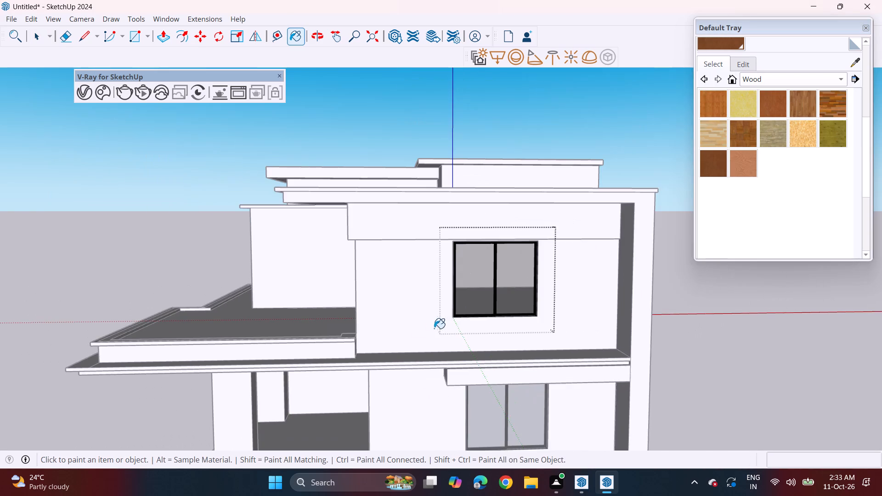
pyautogui.moveTo(411, 334); pyautogui.dragTo(445, 318, button='middle')
pyautogui.press('space')
pyautogui.click(705, 351)
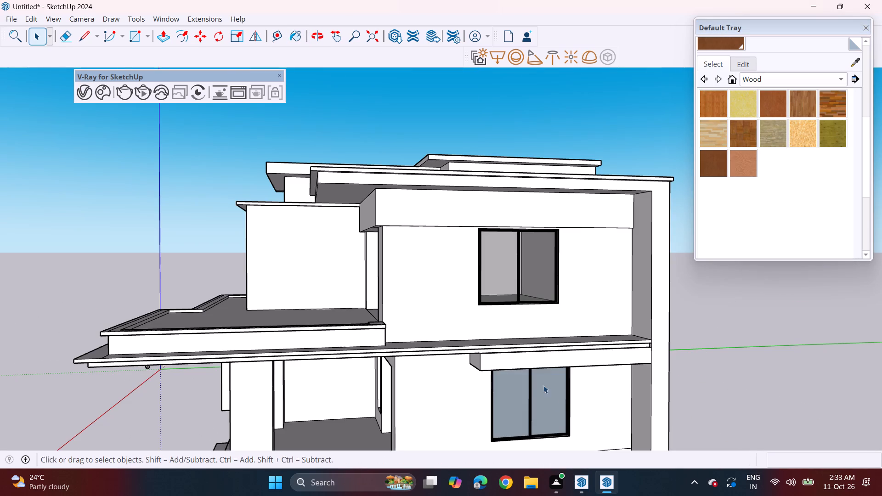
# Move the ground-floor side window sideways by about 5' 4 11/16" so that most of its wall opening is clear.
pyautogui.moveTo(519, 391); pyautogui.dragTo(655, 355, button='middle')
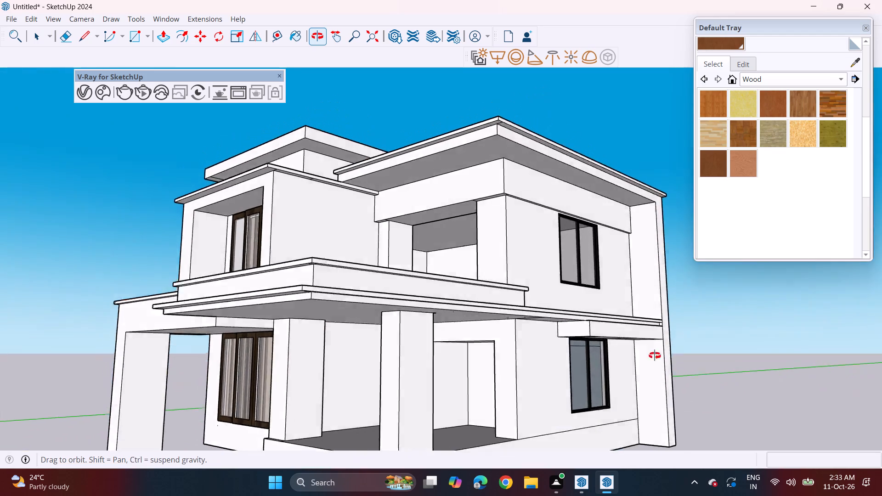
pyautogui.moveTo(655, 355); pyautogui.dragTo(746, 332, button='middle')
pyautogui.scroll(-5, 676, 352)
pyautogui.moveTo(644, 359); pyautogui.dragTo(602, 400, button='middle')
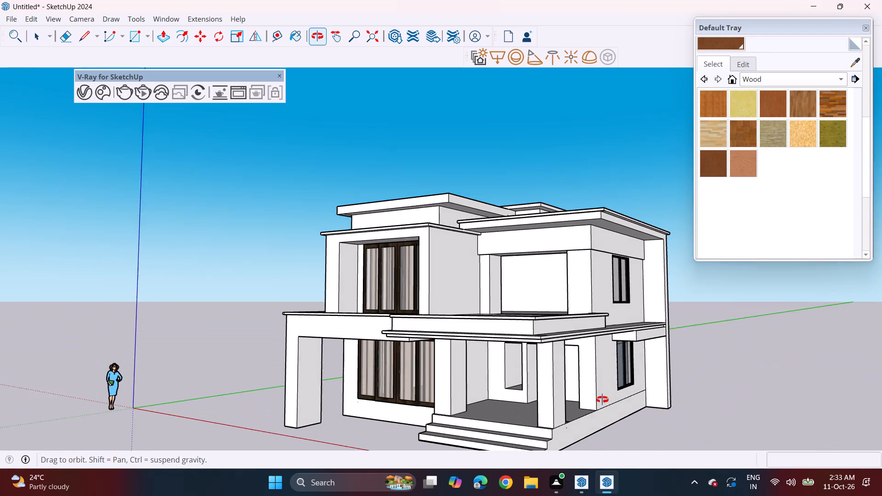
pyautogui.moveTo(602, 400); pyautogui.dragTo(589, 396, button='middle')
pyautogui.moveTo(589, 396); pyautogui.dragTo(520, 378, button='middle')
pyautogui.scroll(4, 635, 384)
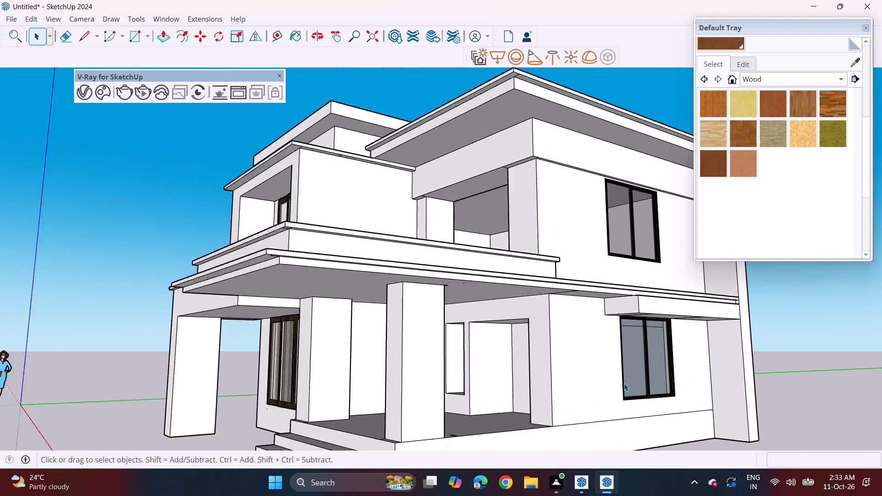
pyautogui.scroll(7, 624, 383)
pyautogui.press('m')
pyautogui.click(676, 404)
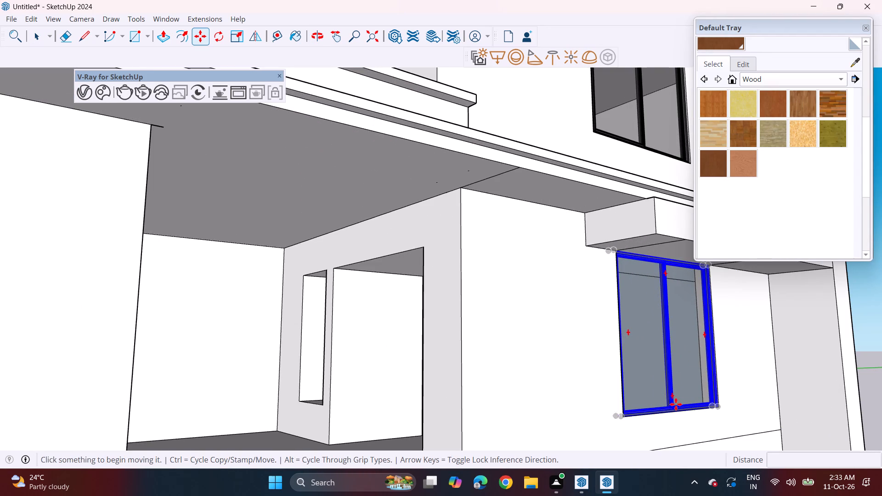
pyautogui.click(737, 400)
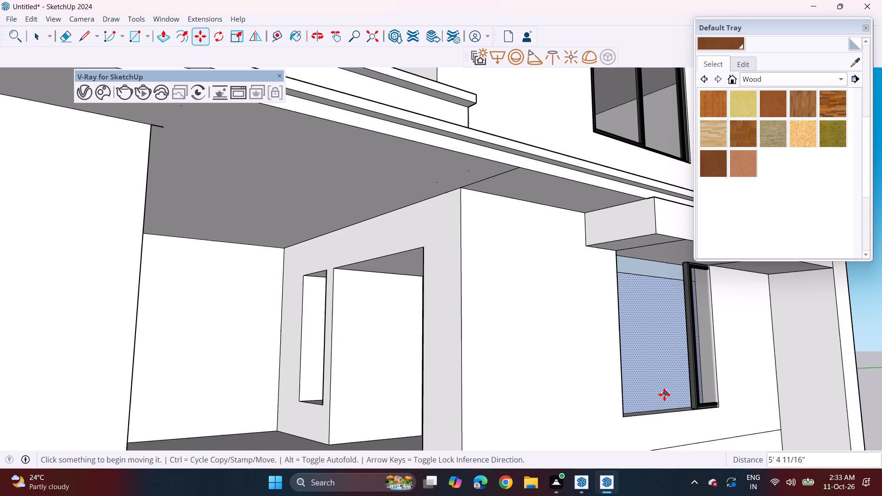
# Push the wall face filling the ground-floor side window opening 5 1/4" inward and push it again by 1' 3 11/16".
pyautogui.press('p')
pyautogui.click(655, 393)
pyautogui.click(646, 390)
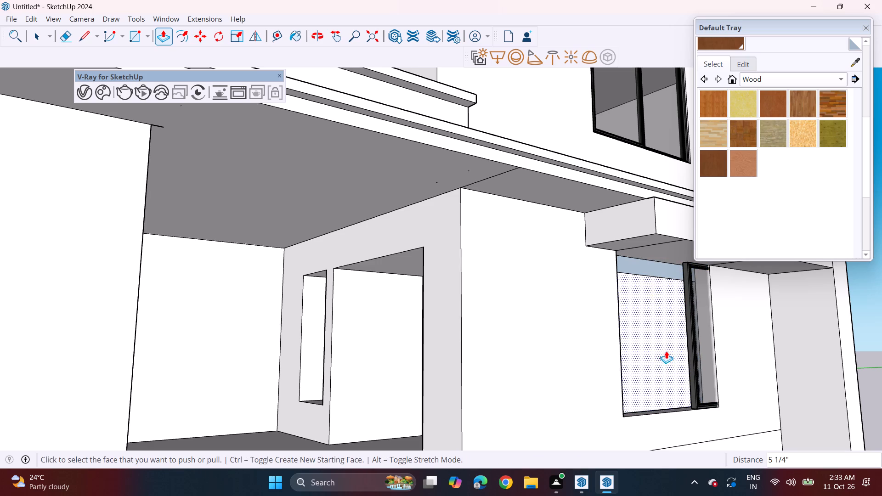
pyautogui.doubleClick(654, 269)
pyautogui.scroll(-3, 668, 340)
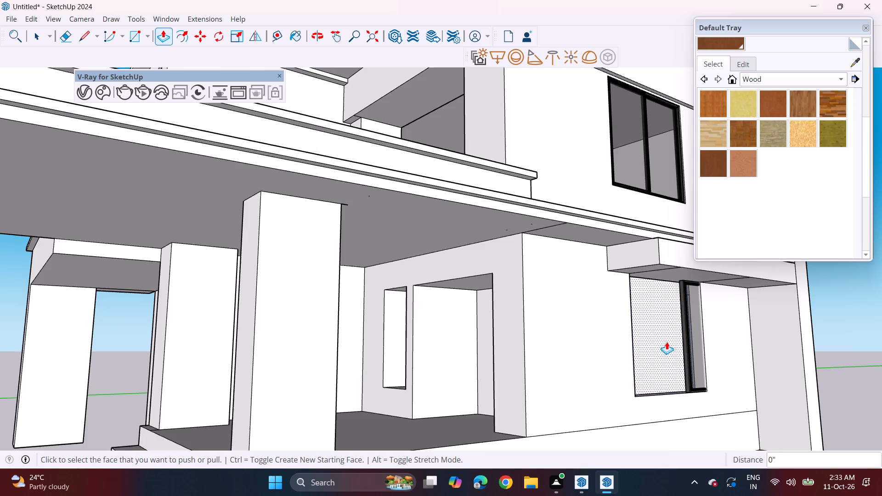
pyautogui.scroll(-3, 667, 342)
pyautogui.click(663, 349)
pyautogui.click(648, 349)
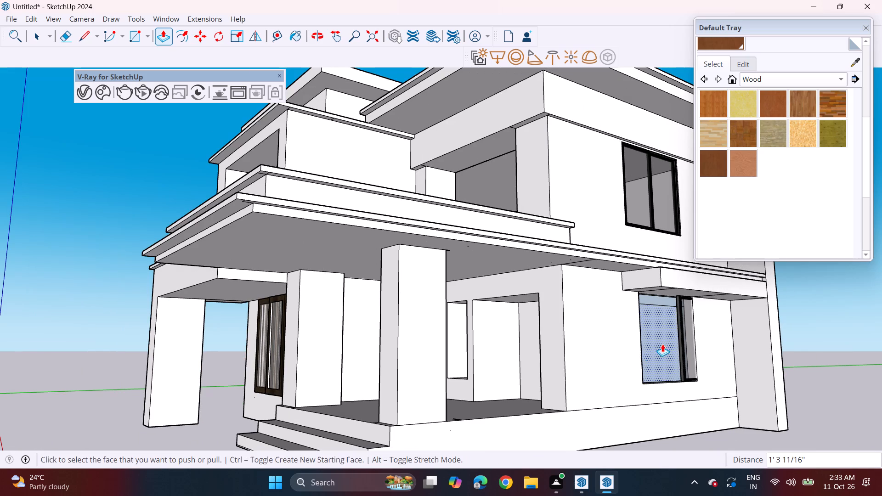
# Keep pushing the infill face behind the ground-floor side window until the opening cuts through to the room.
pyautogui.moveTo(679, 341); pyautogui.dragTo(526, 390, button='middle')
pyautogui.click(579, 405)
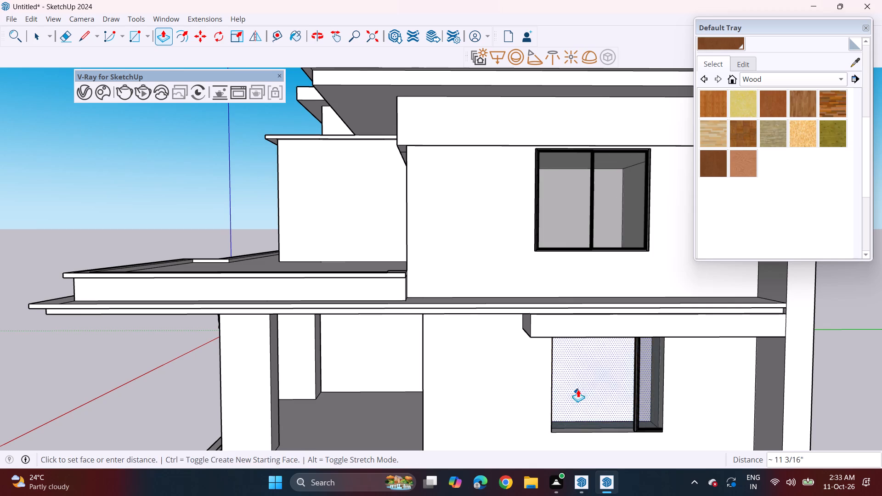
pyautogui.click(578, 380)
pyautogui.click(591, 398)
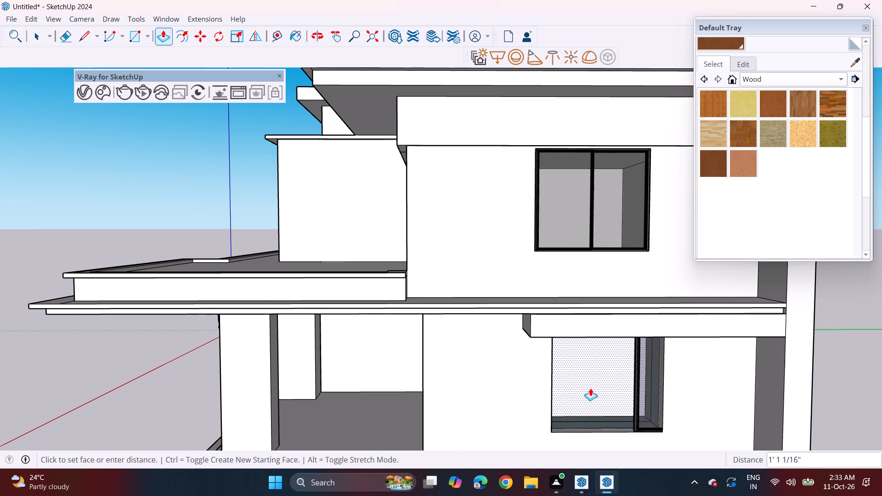
pyautogui.click(585, 355)
pyautogui.moveTo(565, 390); pyautogui.dragTo(759, 358, button='middle')
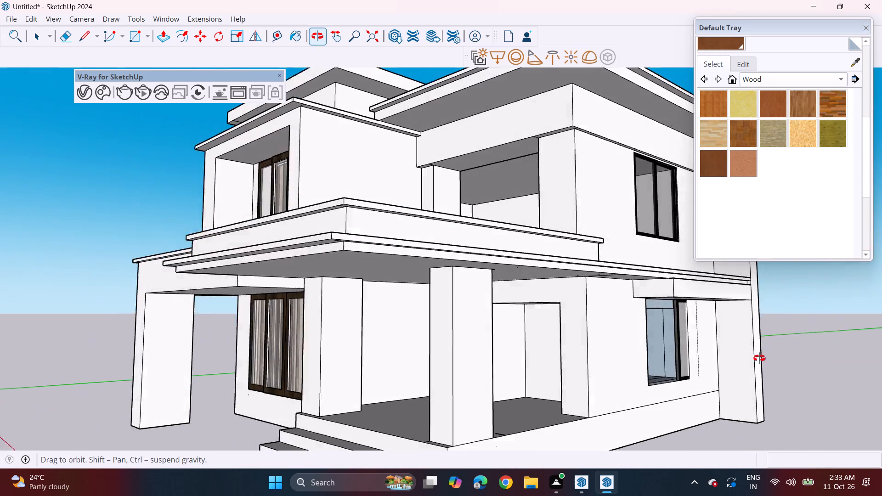
pyautogui.moveTo(759, 358); pyautogui.dragTo(547, 342, button='middle')
pyautogui.middleClick(549, 344)
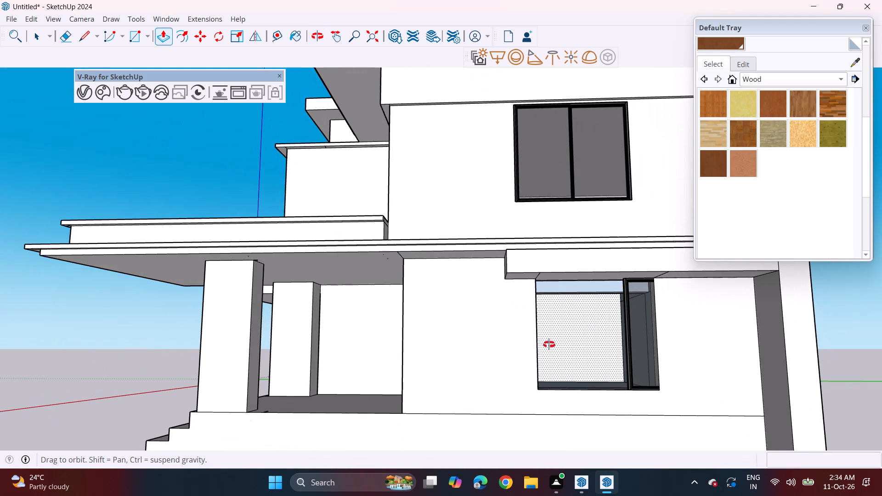
pyautogui.scroll(3, 583, 355)
pyautogui.moveTo(581, 363); pyautogui.dragTo(655, 363, button='middle')
pyautogui.click(689, 352)
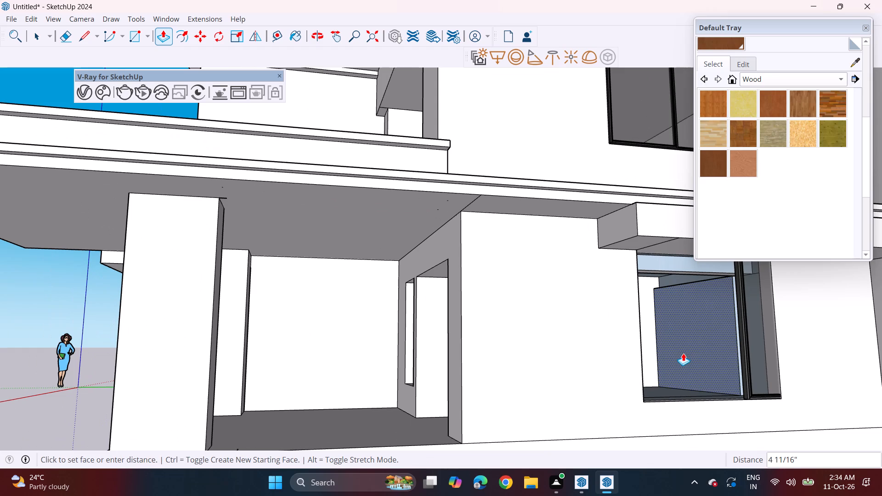
pyautogui.click(689, 351)
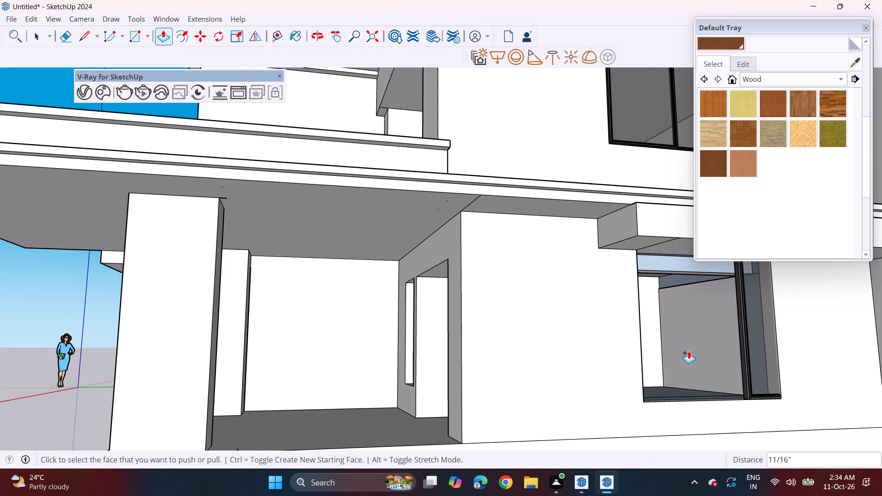
# Repeat the push on the faces along the side and head of the ground-floor side window opening.
pyautogui.doubleClick(758, 328)
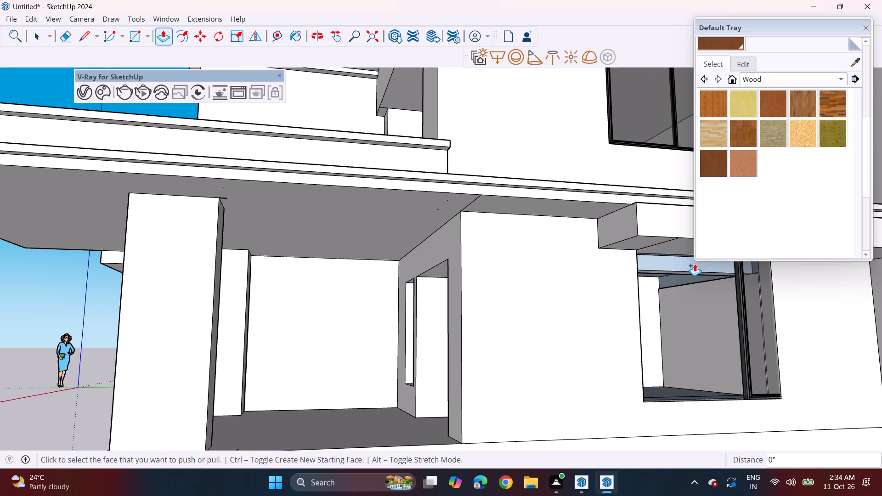
pyautogui.doubleClick(694, 263)
pyautogui.moveTo(676, 301); pyautogui.dragTo(678, 289, button='middle')
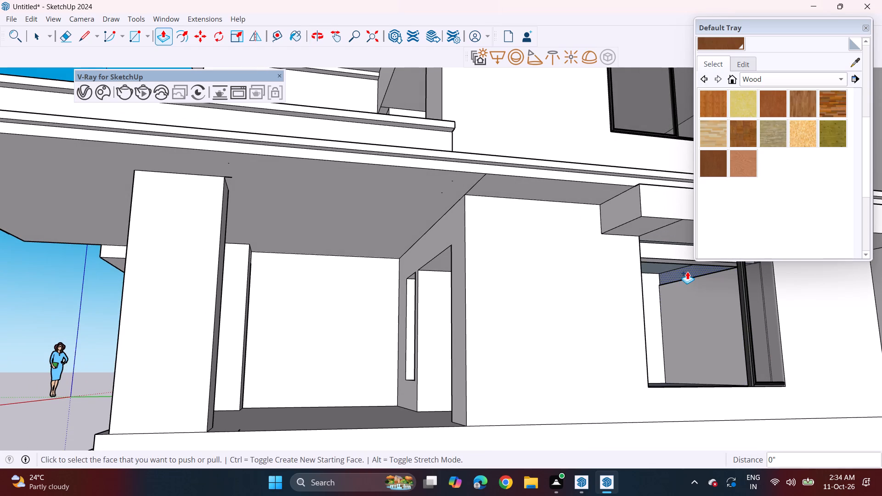
pyautogui.click(687, 271)
pyautogui.click(687, 271)
pyautogui.doubleClick(667, 265)
# Undo the last push on the narrow head strip of the window opening and push the strip by 8 1/16".
pyautogui.scroll(-4, 655, 292)
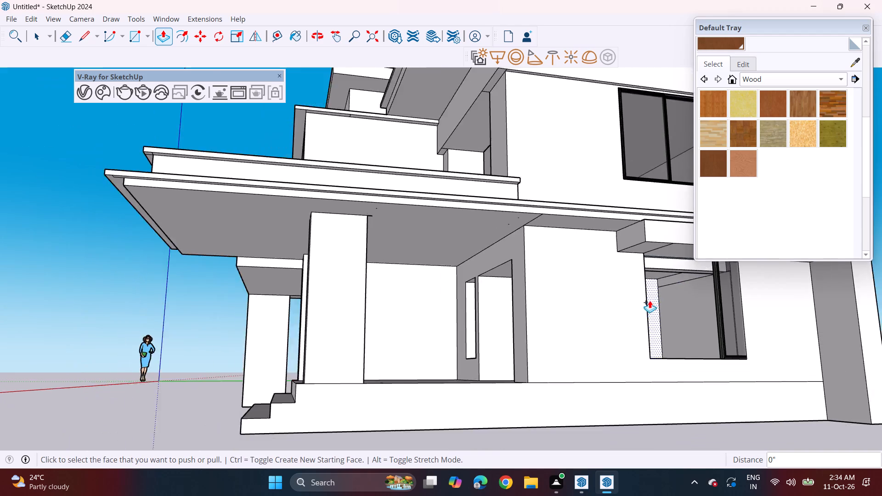
pyautogui.scroll(-2, 650, 300)
pyautogui.moveTo(647, 310); pyautogui.dragTo(710, 318, button='middle')
pyautogui.moveTo(695, 297); pyautogui.dragTo(682, 267, button='middle')
pyautogui.scroll(3, 681, 275)
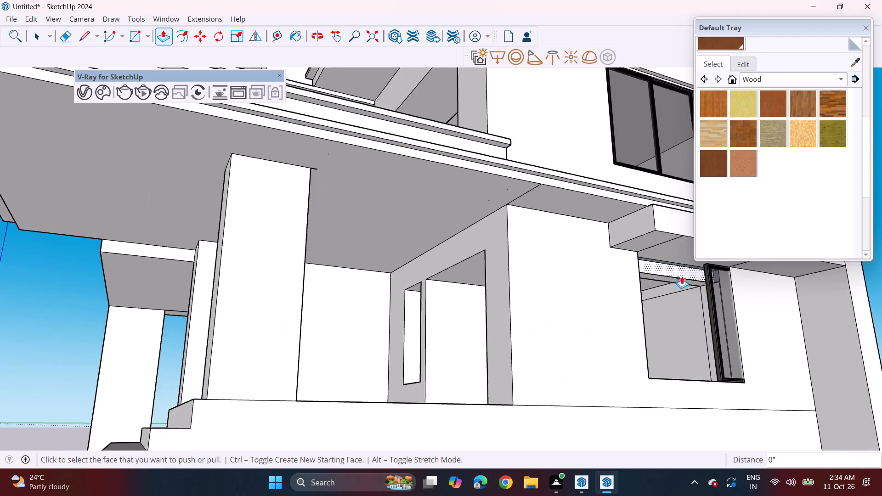
pyautogui.scroll(5, 682, 276)
pyautogui.click(678, 284)
pyautogui.click(678, 285)
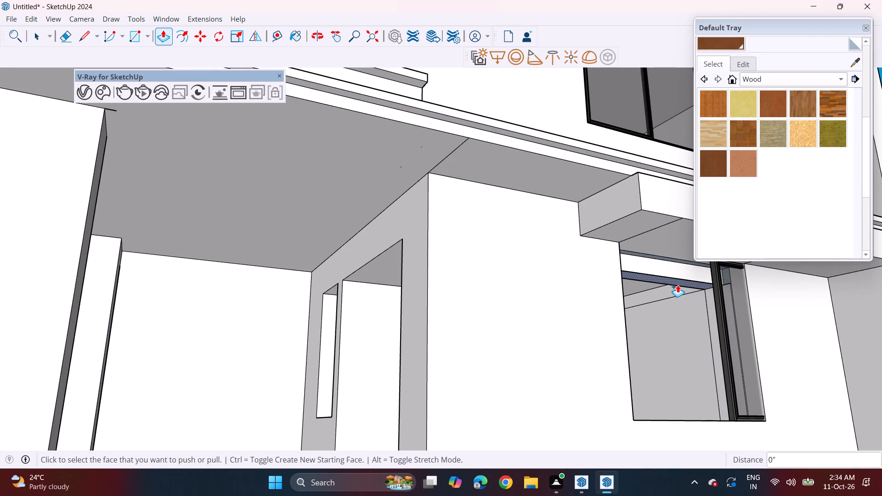
pyautogui.hotkey('ctrl', 'z')
pyautogui.click(677, 282)
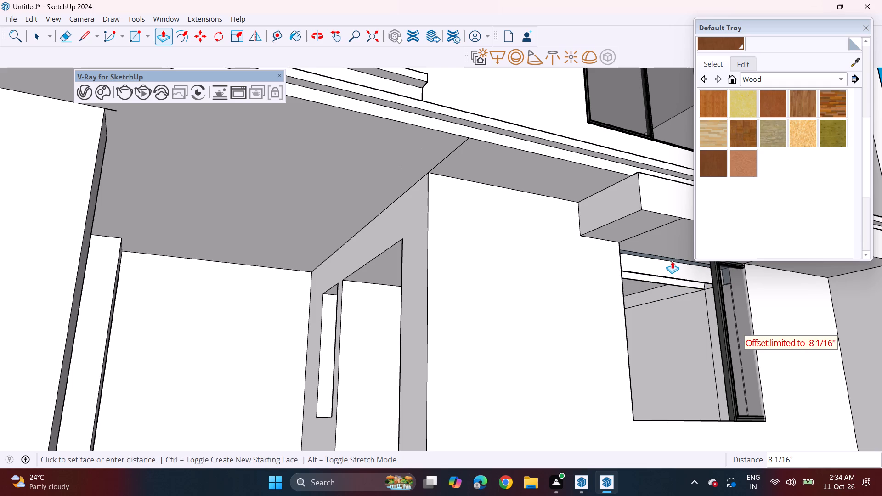
pyautogui.click(672, 259)
# Erase the leftover edges of the strips under the head of the ground-floor side window opening.
pyautogui.moveTo(675, 278); pyautogui.dragTo(596, 249, button='middle')
pyautogui.scroll(2, 596, 236)
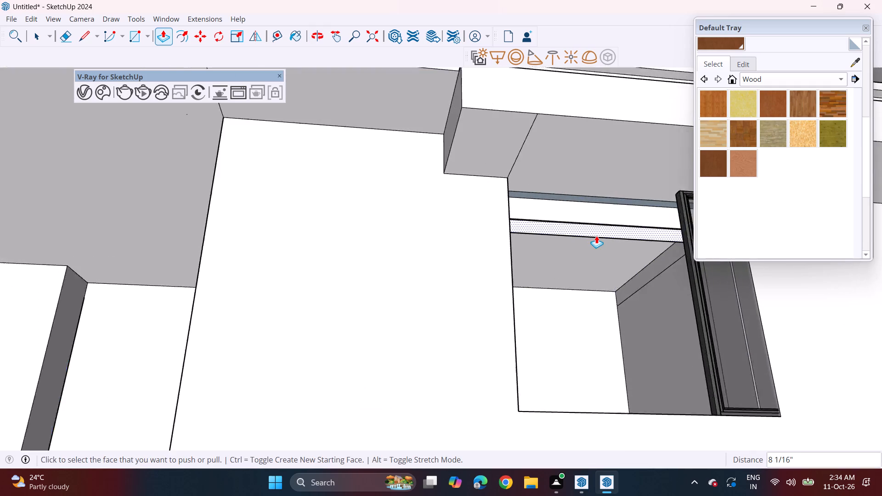
pyautogui.scroll(3, 596, 236)
pyautogui.moveTo(596, 214); pyautogui.dragTo(570, 156, button='middle')
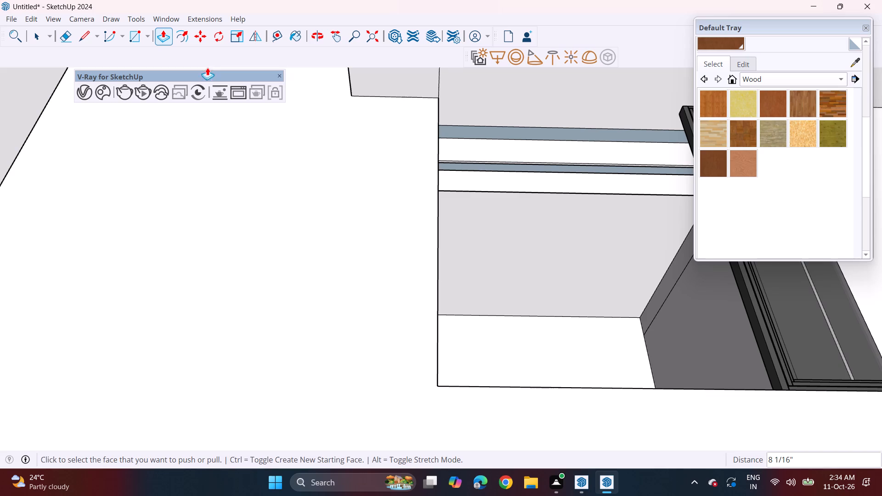
pyautogui.moveTo(60, 39); pyautogui.dragTo(70, 41)
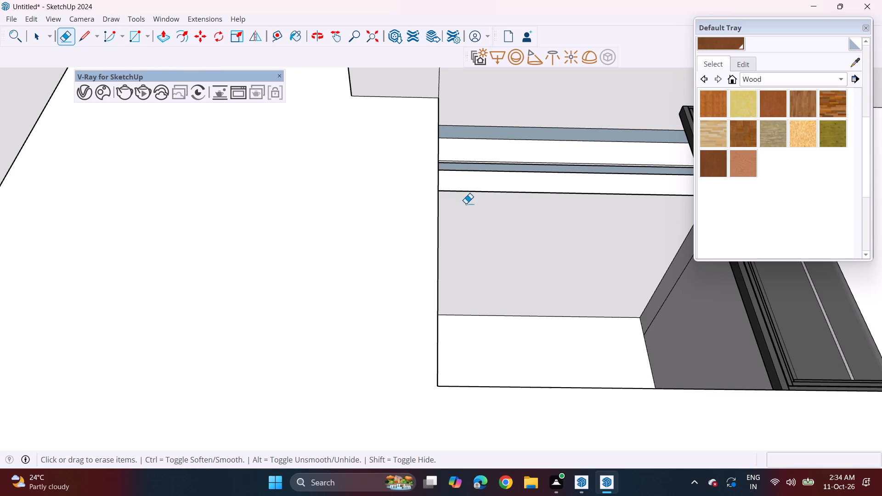
pyautogui.click(482, 192)
pyautogui.click(493, 163)
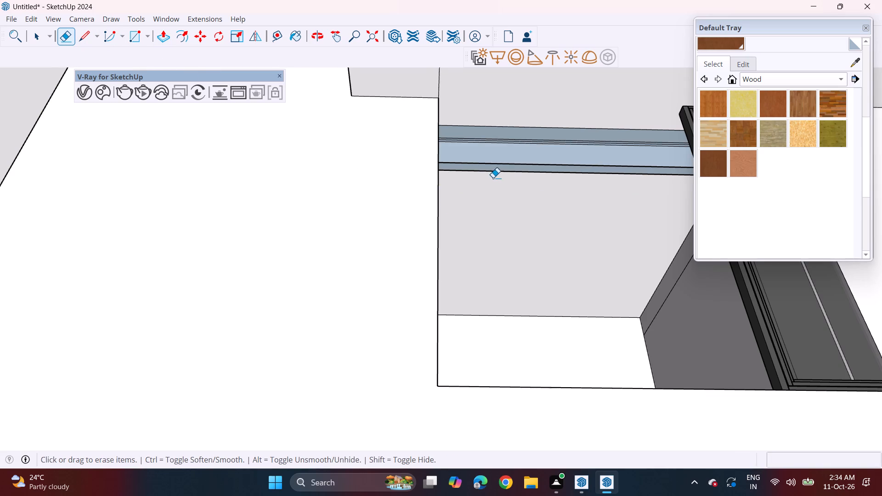
# Push the remaining strip faces at the head of the window opening, moving the last one 10 5/8".
pyautogui.moveTo(493, 178); pyautogui.dragTo(507, 192, button='middle')
pyautogui.moveTo(170, 35); pyautogui.dragTo(174, 34)
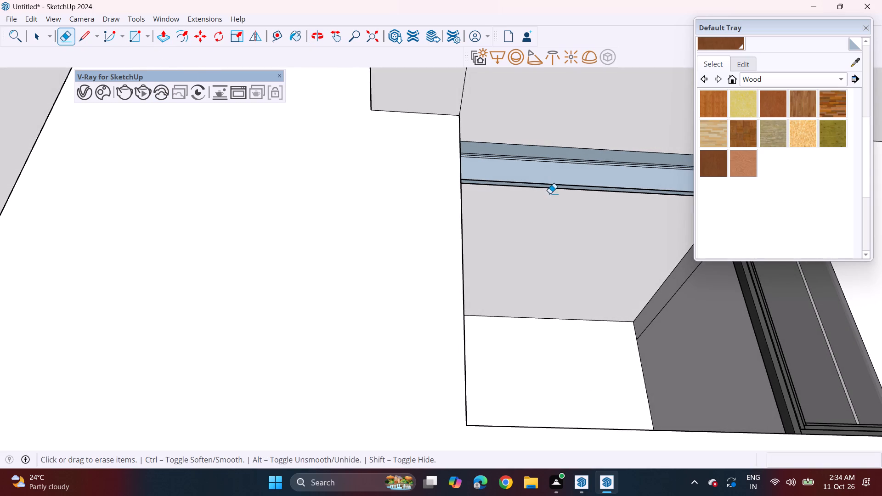
pyautogui.click(165, 38)
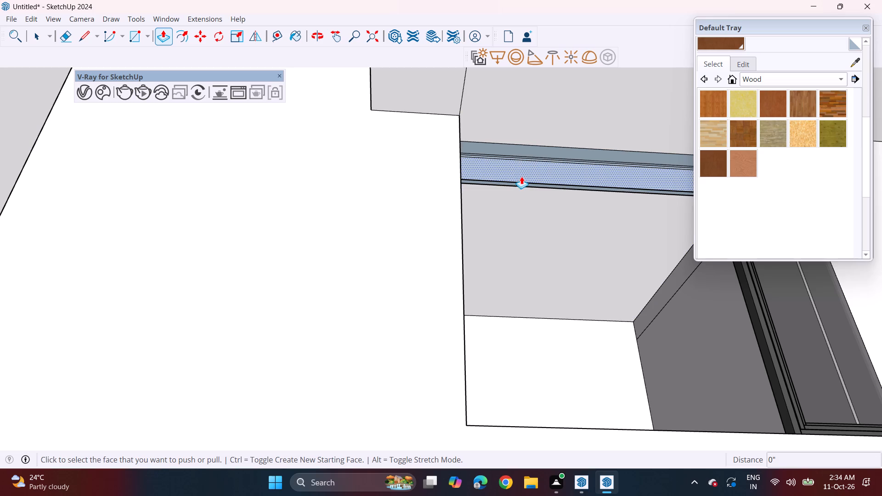
pyautogui.click(521, 176)
pyautogui.click(537, 153)
pyautogui.click(537, 150)
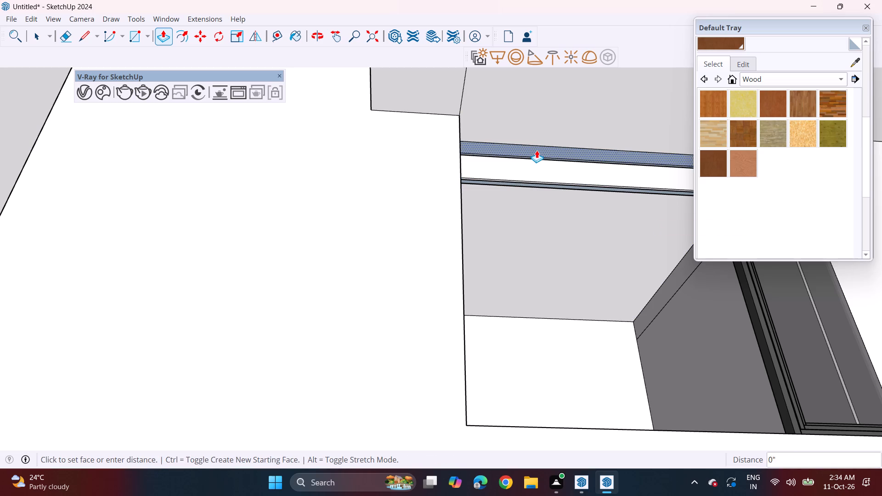
pyautogui.click(509, 184)
# Push the thin strip left at the head of the ground-floor side window opening by 1 7/8".
pyautogui.moveTo(518, 211); pyautogui.dragTo(531, 281, button='middle')
pyautogui.scroll(-3, 536, 278)
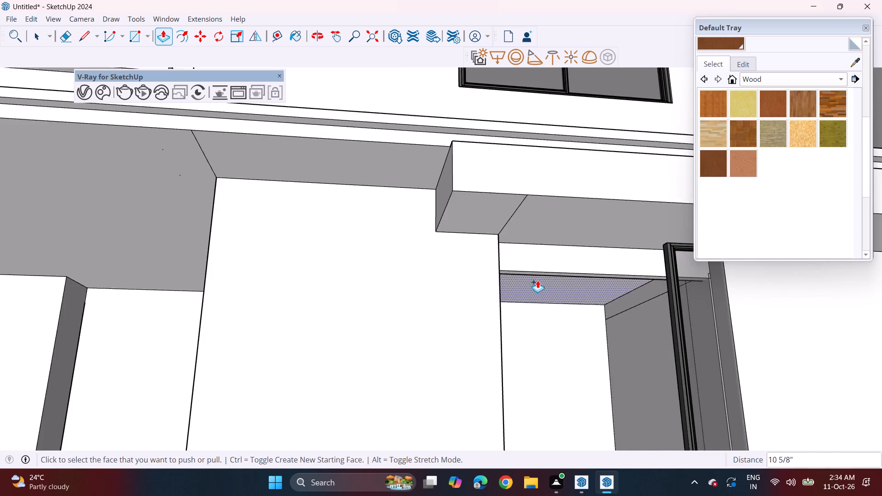
pyautogui.scroll(-2, 537, 280)
pyautogui.moveTo(518, 312); pyautogui.dragTo(606, 276, button='middle')
pyautogui.scroll(1, 685, 249)
pyautogui.moveTo(669, 261); pyautogui.dragTo(601, 259, button='middle')
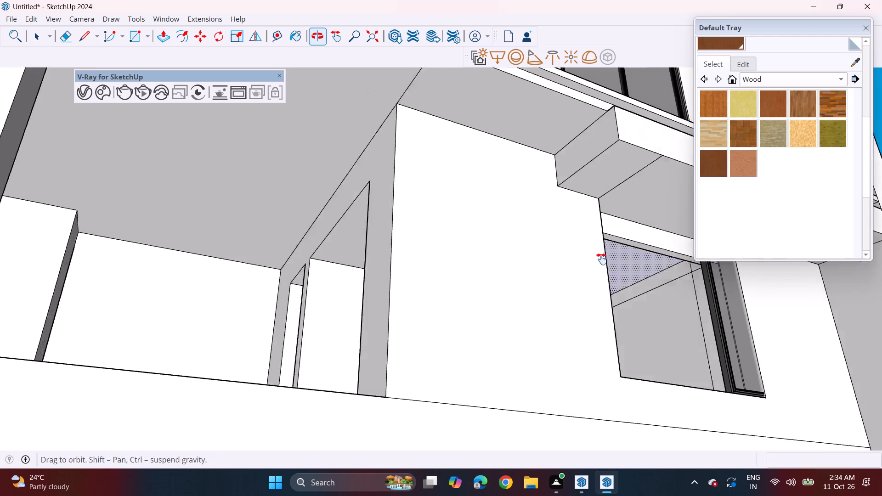
pyautogui.moveTo(601, 259); pyautogui.dragTo(519, 258, button='middle')
pyautogui.moveTo(474, 283); pyautogui.dragTo(509, 286, button='middle')
pyautogui.scroll(4, 531, 260)
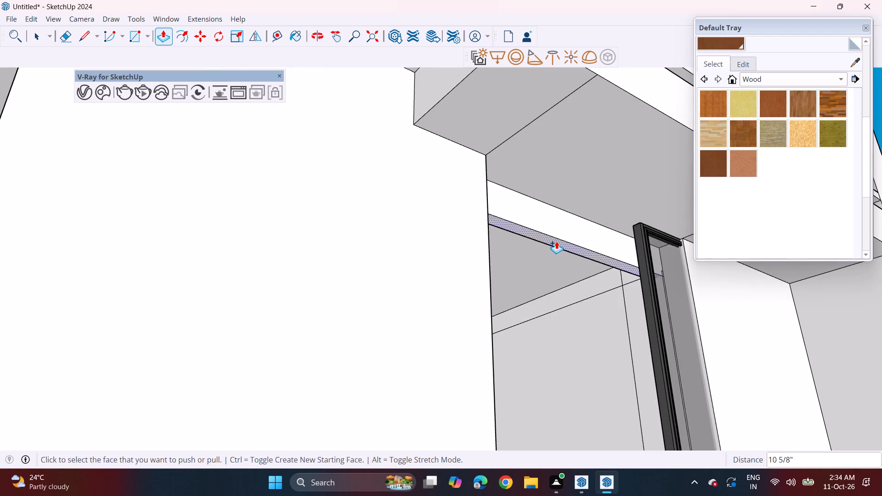
pyautogui.doubleClick(557, 240)
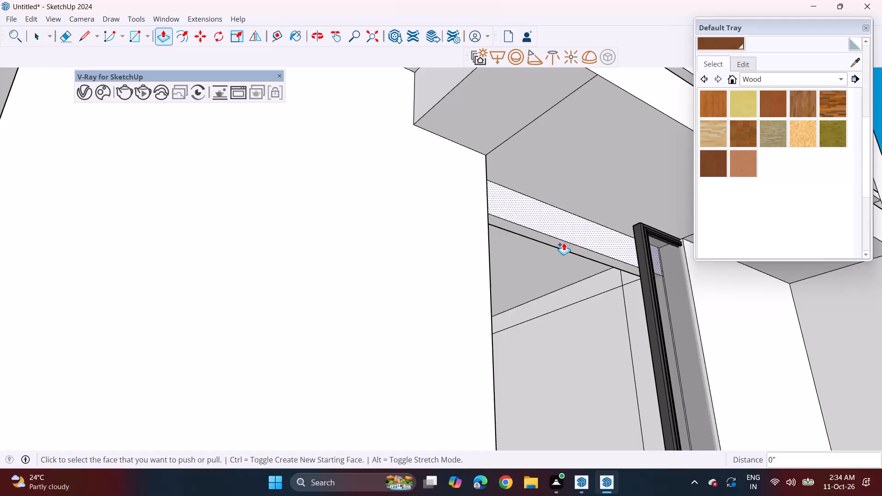
pyautogui.click(564, 245)
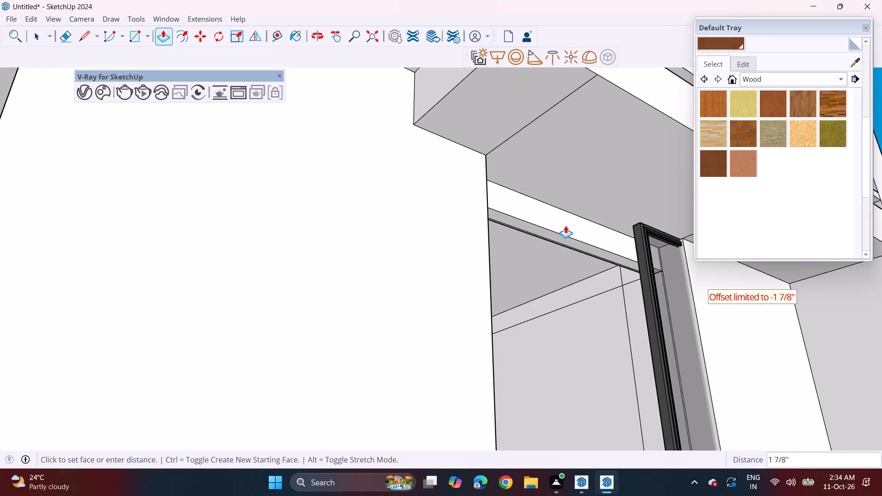
pyautogui.click(569, 224)
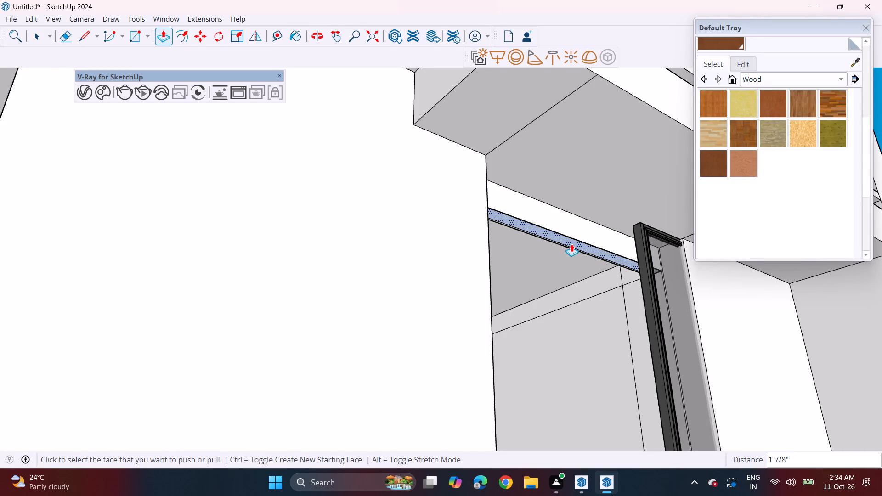
# Erase the leftover edges of the thin strips at the head of the ground-floor side window opening.
pyautogui.moveTo(60, 41); pyautogui.dragTo(75, 42)
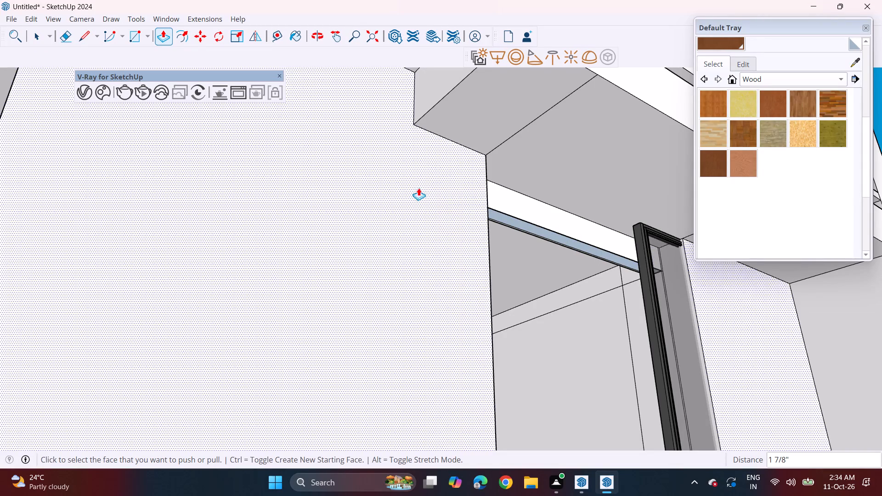
pyautogui.doubleClick(68, 40)
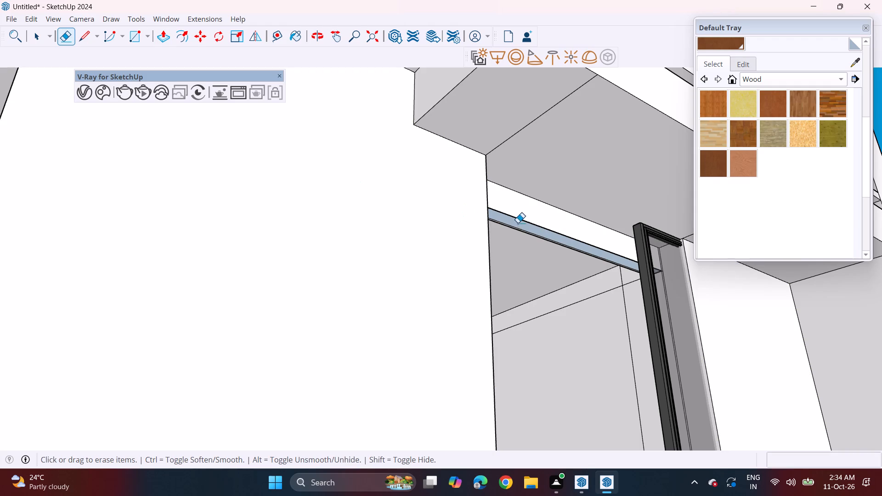
pyautogui.click(543, 224)
pyautogui.click(542, 226)
pyautogui.click(536, 238)
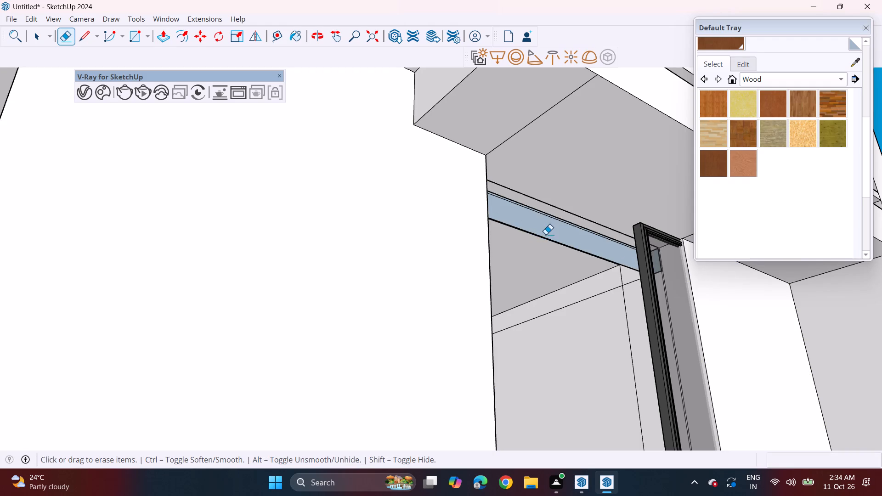
pyautogui.moveTo(546, 234); pyautogui.dragTo(541, 240)
# Push the large underside face at the head of the ground-floor side window opening by 3/8".
pyautogui.moveTo(554, 249); pyautogui.dragTo(442, 236, button='middle')
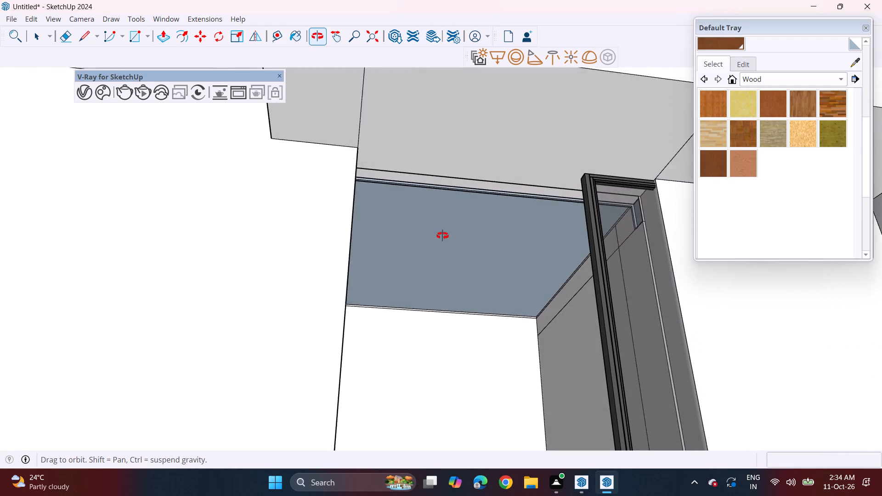
pyautogui.moveTo(442, 236); pyautogui.dragTo(439, 232, button='middle')
pyautogui.press('p')
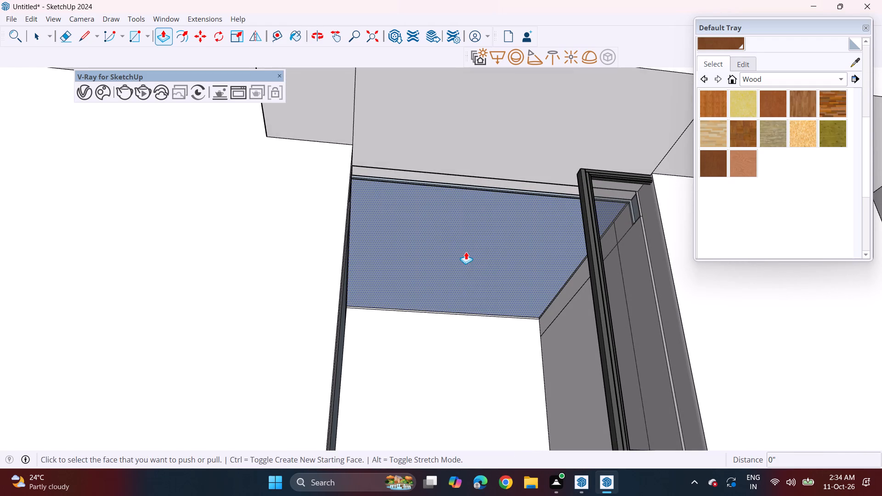
pyautogui.click(466, 252)
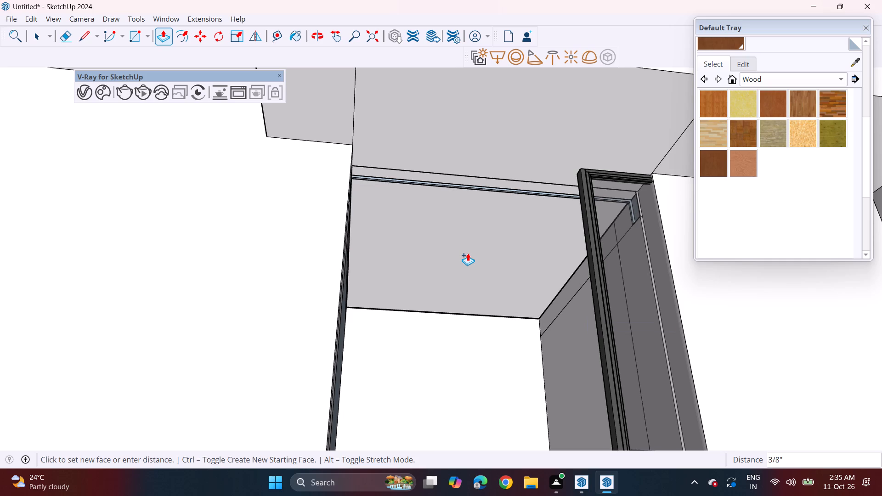
pyautogui.click(468, 254)
# Push the small end face beside the window frame by 11/16" and repeat the push on the adjoining thin strips.
pyautogui.moveTo(556, 237); pyautogui.dragTo(708, 288, button='middle')
pyautogui.scroll(9, 708, 310)
pyautogui.click(695, 310)
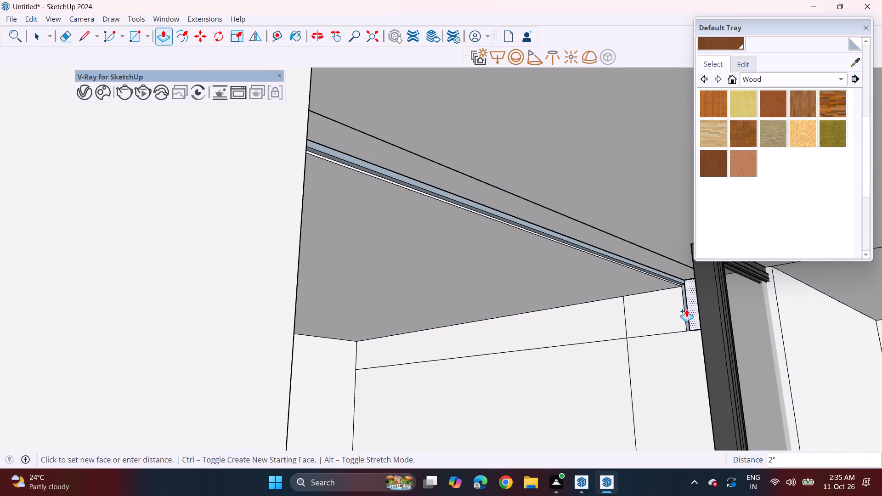
pyautogui.click(655, 332)
pyautogui.scroll(3, 659, 276)
pyautogui.doubleClick(659, 273)
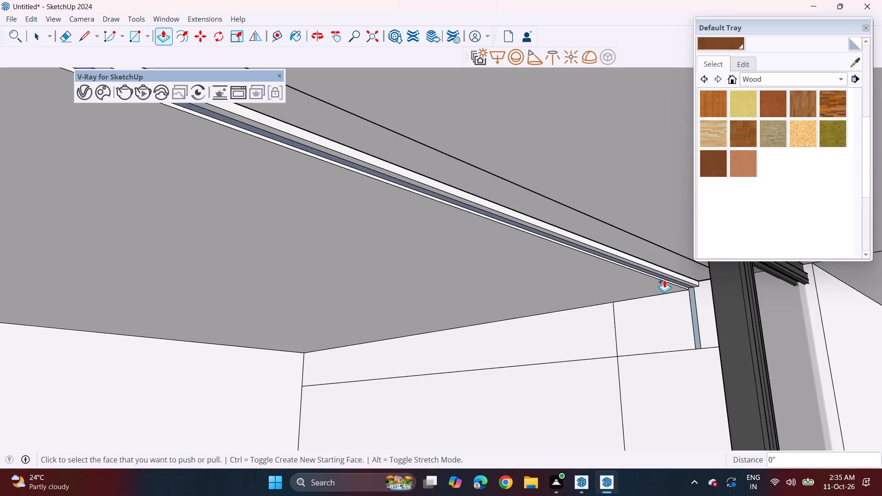
pyautogui.doubleClick(692, 297)
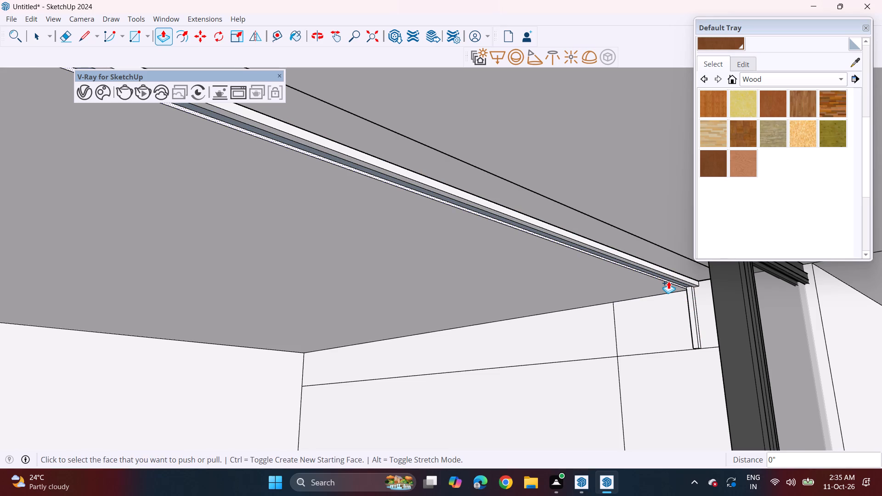
pyautogui.doubleClick(671, 279)
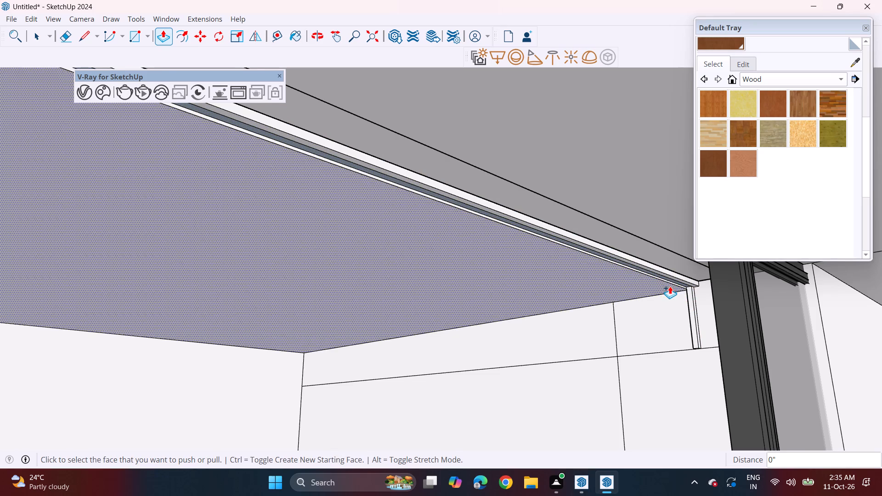
# Push the thin recessed strip along the head of the side window opening by 1/4".
pyautogui.scroll(7, 673, 279)
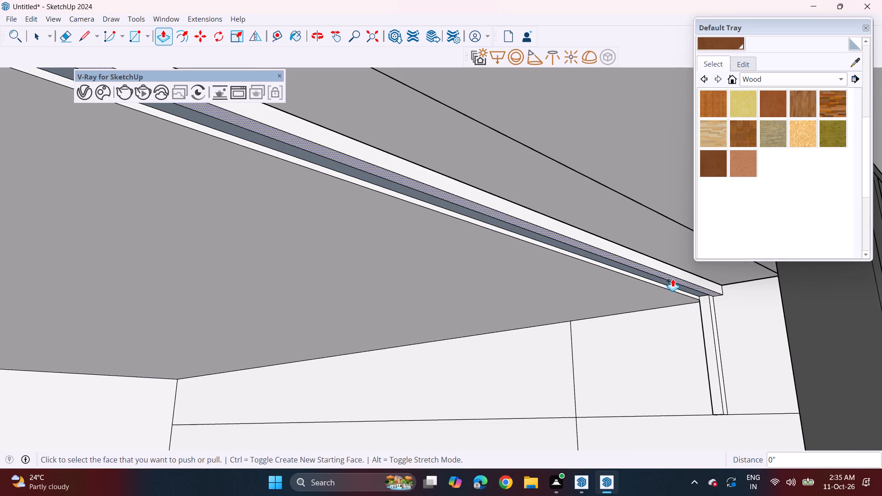
pyautogui.click(670, 286)
pyautogui.click(675, 282)
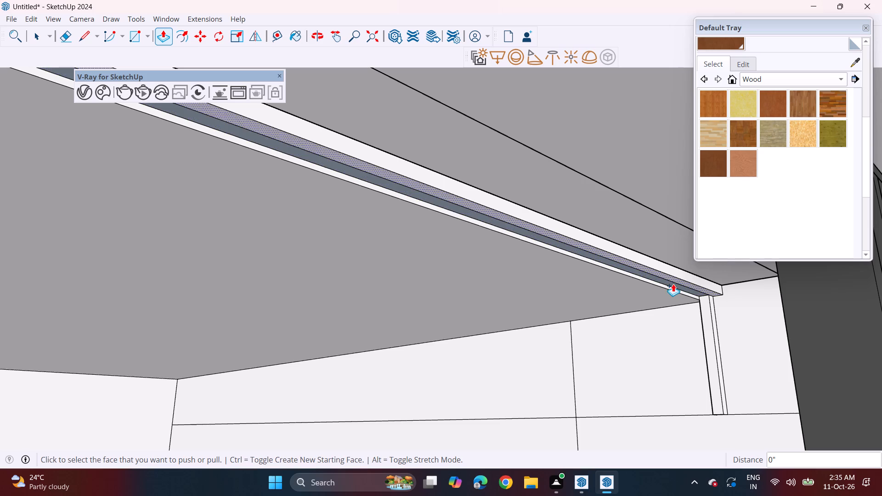
pyautogui.click(672, 286)
pyautogui.click(679, 280)
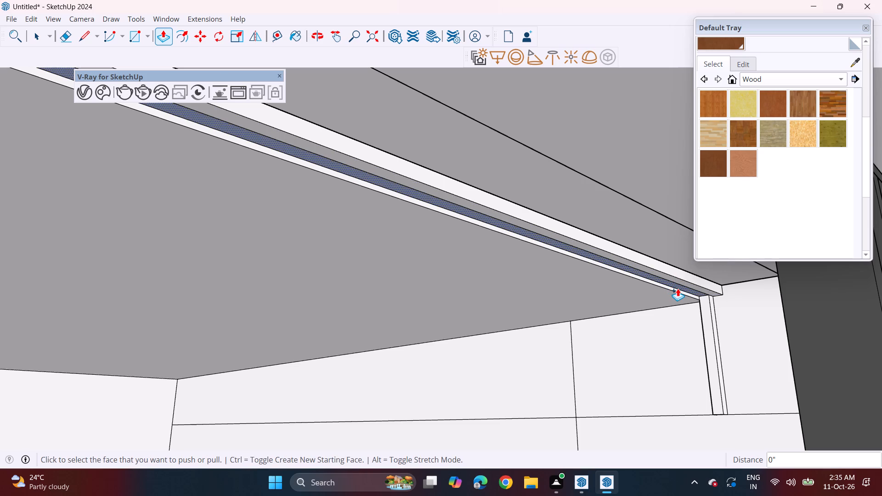
pyautogui.scroll(4, 678, 288)
pyautogui.moveTo(675, 277); pyautogui.dragTo(840, 283, button='middle')
pyautogui.click(660, 285)
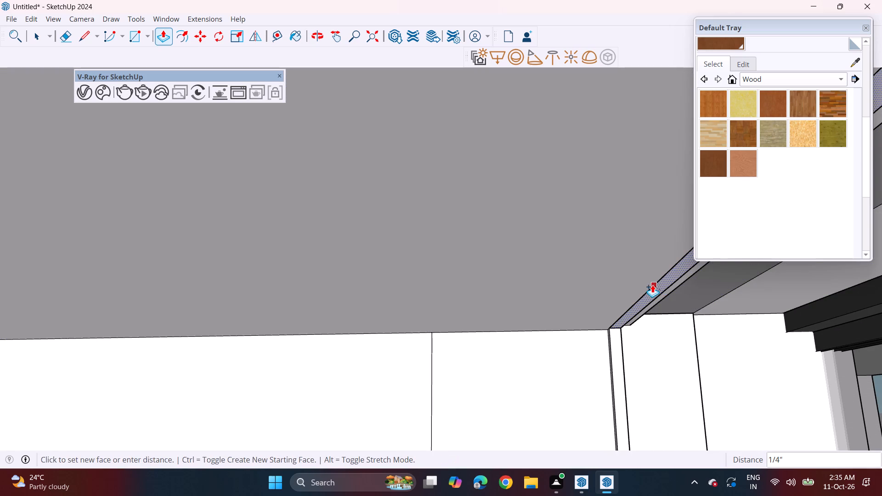
pyautogui.click(652, 285)
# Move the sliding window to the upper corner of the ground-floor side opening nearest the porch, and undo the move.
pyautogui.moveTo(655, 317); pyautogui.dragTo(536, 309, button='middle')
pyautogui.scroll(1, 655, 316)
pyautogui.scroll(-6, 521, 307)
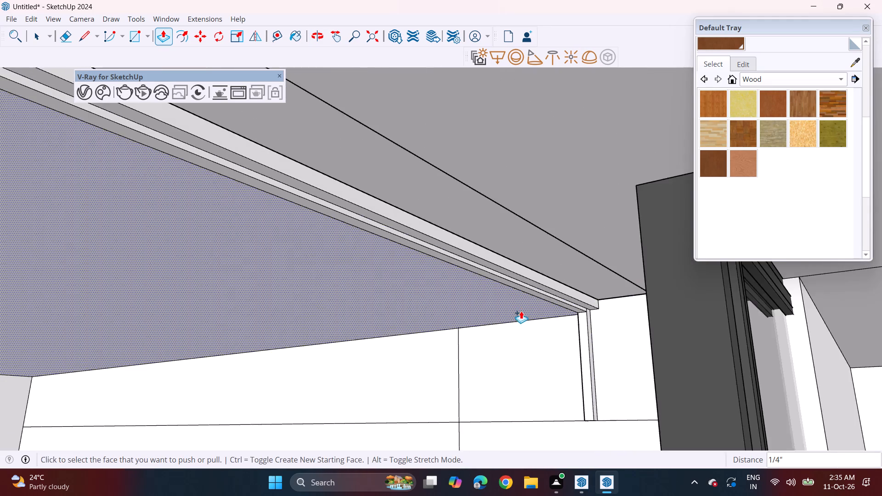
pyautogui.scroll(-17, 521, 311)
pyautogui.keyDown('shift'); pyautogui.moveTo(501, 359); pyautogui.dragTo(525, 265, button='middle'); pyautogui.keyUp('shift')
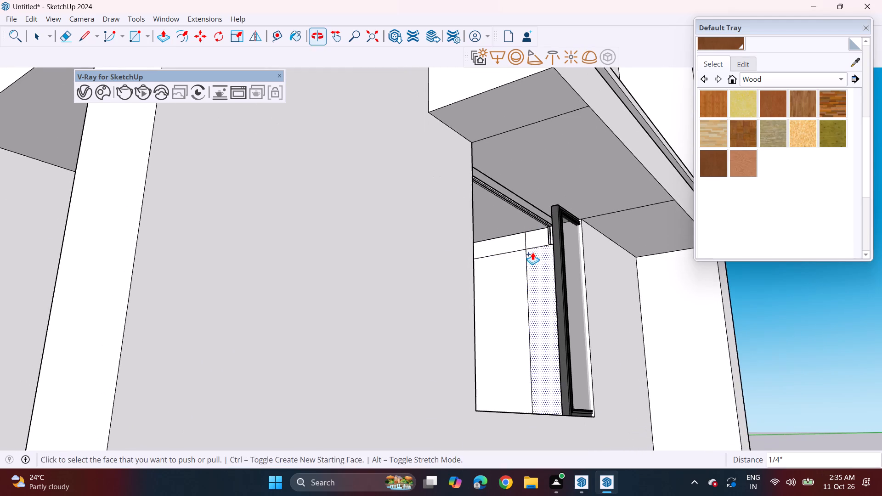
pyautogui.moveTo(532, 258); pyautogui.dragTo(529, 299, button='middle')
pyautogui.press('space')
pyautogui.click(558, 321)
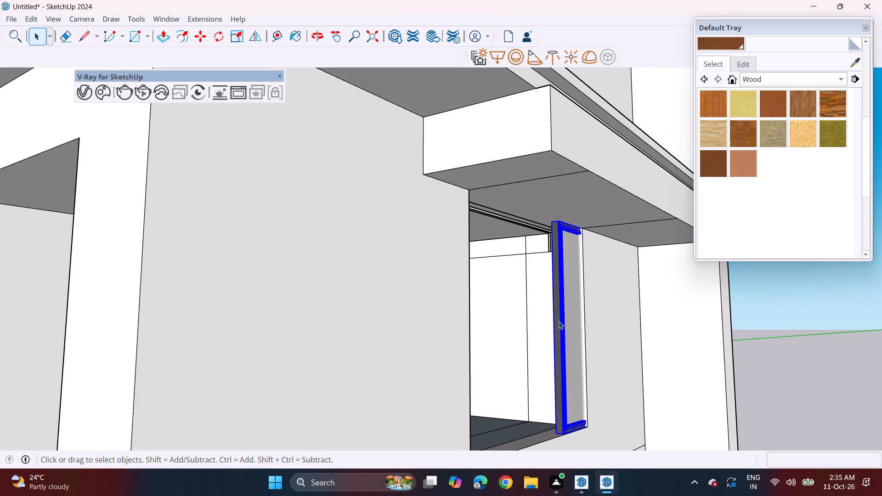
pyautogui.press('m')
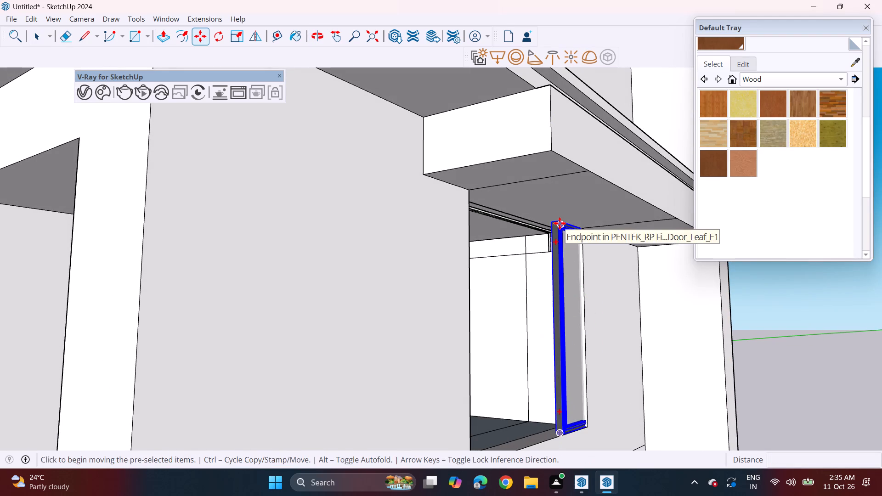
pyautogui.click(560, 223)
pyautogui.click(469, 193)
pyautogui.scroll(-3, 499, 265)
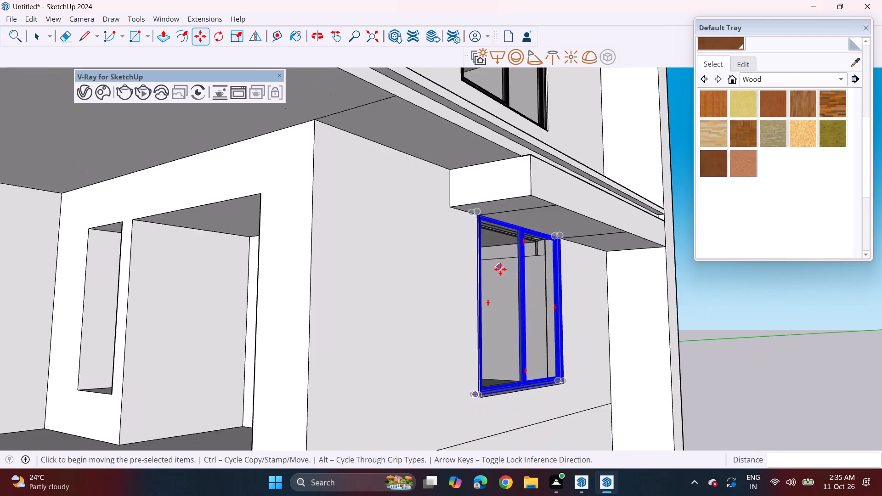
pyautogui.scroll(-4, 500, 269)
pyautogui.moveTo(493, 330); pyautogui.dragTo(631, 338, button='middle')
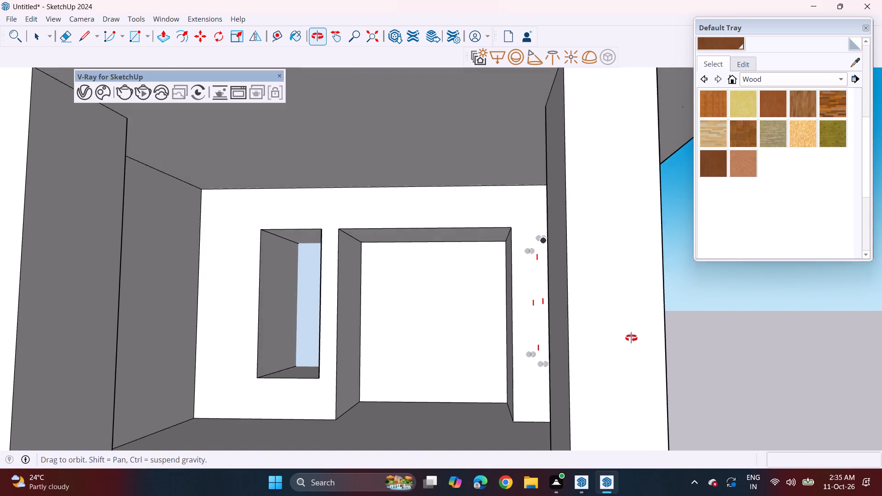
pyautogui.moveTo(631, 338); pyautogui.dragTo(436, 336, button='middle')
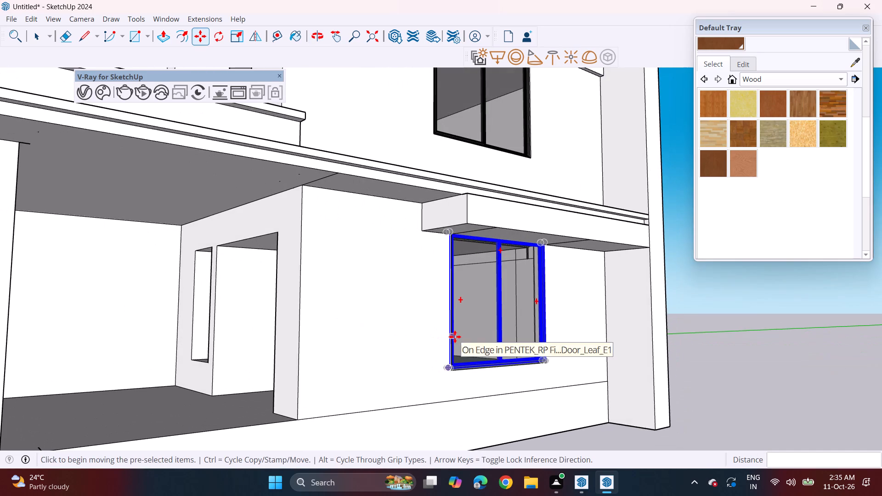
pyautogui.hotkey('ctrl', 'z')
# Erase the leftover vertical and horizontal edges on the inner wall face behind the ground-floor side window.
pyautogui.scroll(4, 513, 299)
pyautogui.moveTo(498, 304); pyautogui.dragTo(527, 316, button='middle')
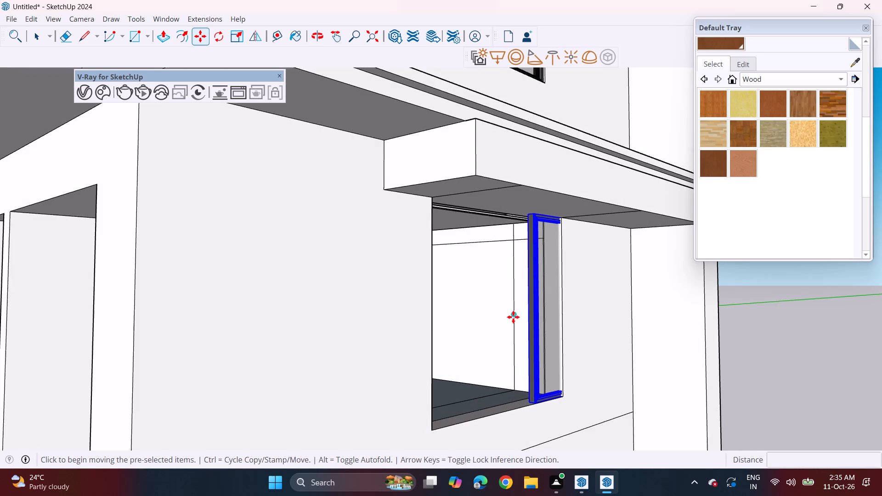
pyautogui.press('e')
pyautogui.scroll(4, 513, 317)
pyautogui.click(512, 312)
pyautogui.moveTo(512, 311); pyautogui.dragTo(516, 314)
pyautogui.moveTo(518, 313); pyautogui.dragTo(513, 314)
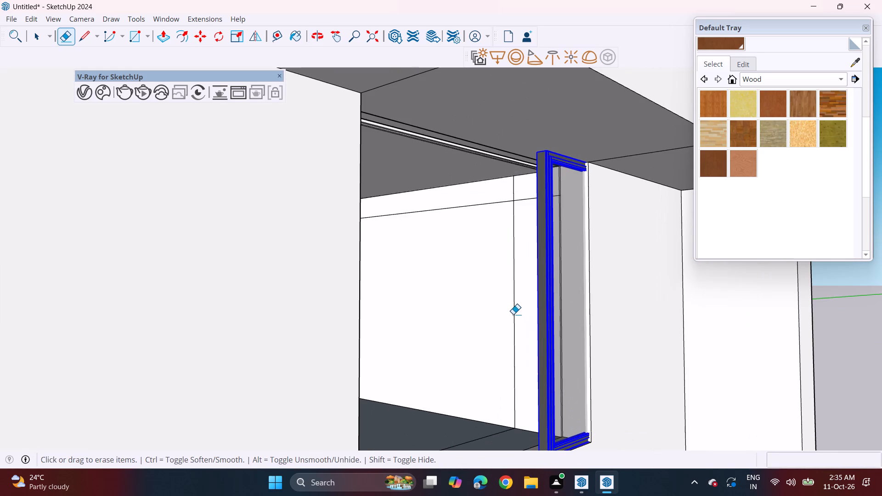
pyautogui.moveTo(513, 314); pyautogui.dragTo(510, 321)
pyautogui.moveTo(510, 194); pyautogui.dragTo(521, 186)
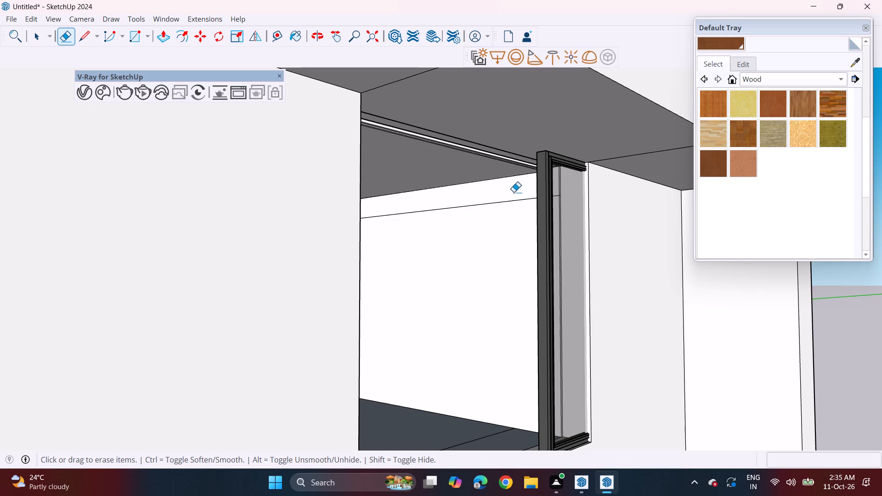
pyautogui.moveTo(513, 195); pyautogui.dragTo(514, 207)
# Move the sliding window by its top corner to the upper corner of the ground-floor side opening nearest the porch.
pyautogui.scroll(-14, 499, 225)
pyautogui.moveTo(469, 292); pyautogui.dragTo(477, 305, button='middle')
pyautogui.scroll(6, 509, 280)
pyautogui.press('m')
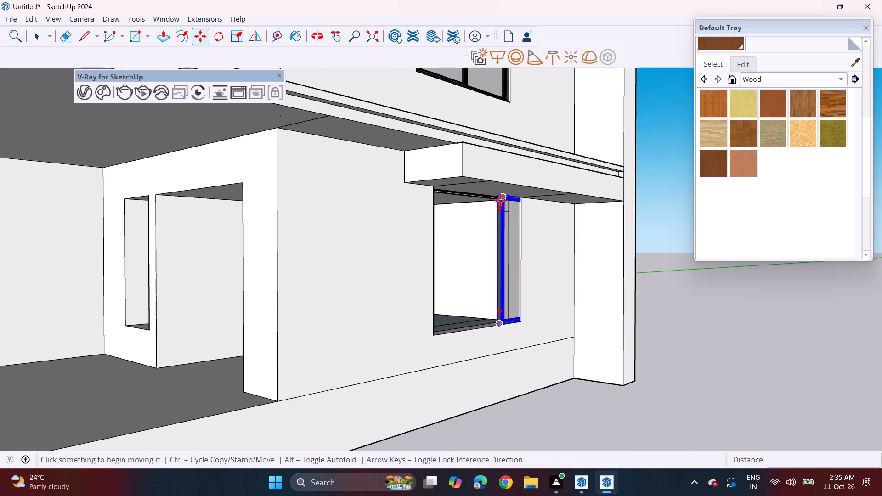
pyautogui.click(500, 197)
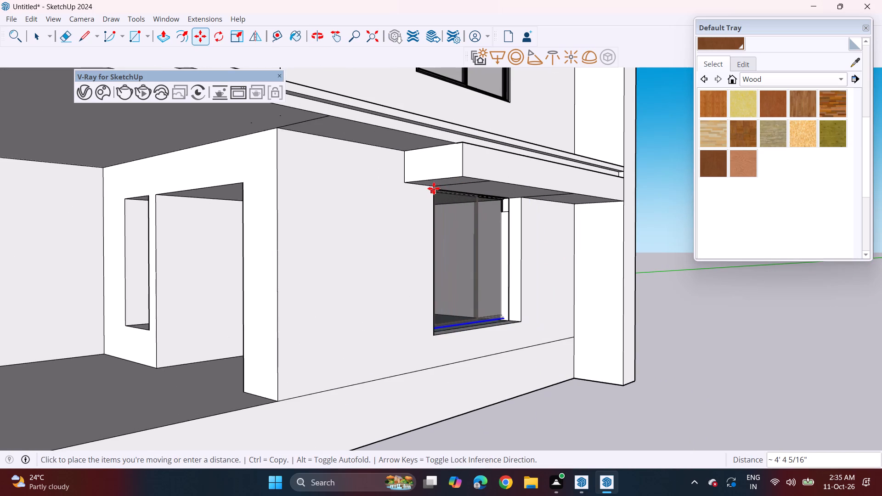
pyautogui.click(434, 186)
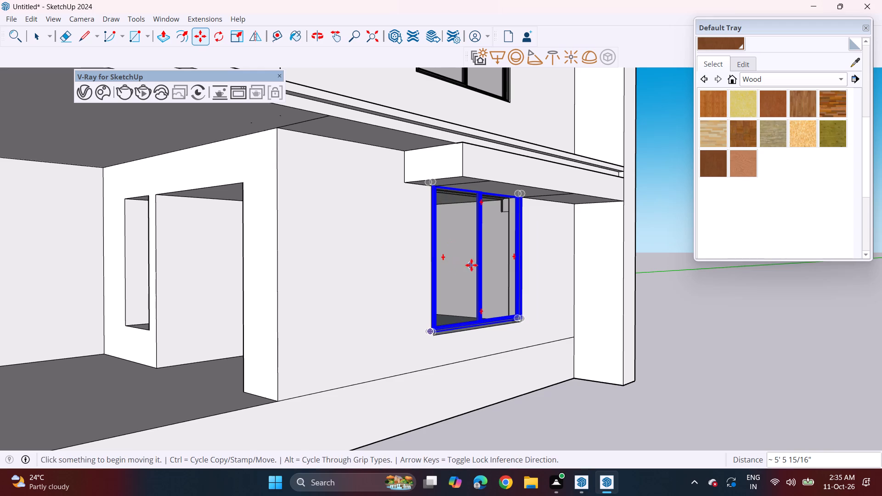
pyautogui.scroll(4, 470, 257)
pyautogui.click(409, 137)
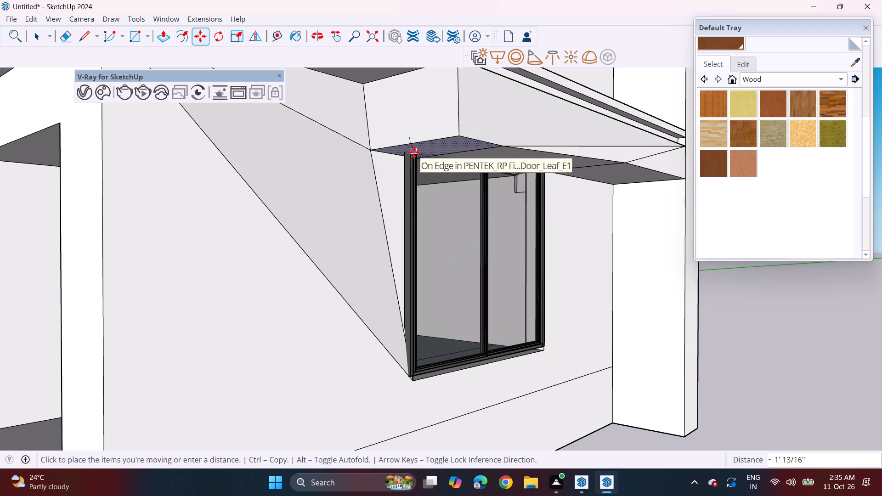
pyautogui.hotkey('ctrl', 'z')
# Move the sliding window 4' 1 5/16" out of the opening so it stands beside it in front of the side wall.
pyautogui.scroll(4, 415, 152)
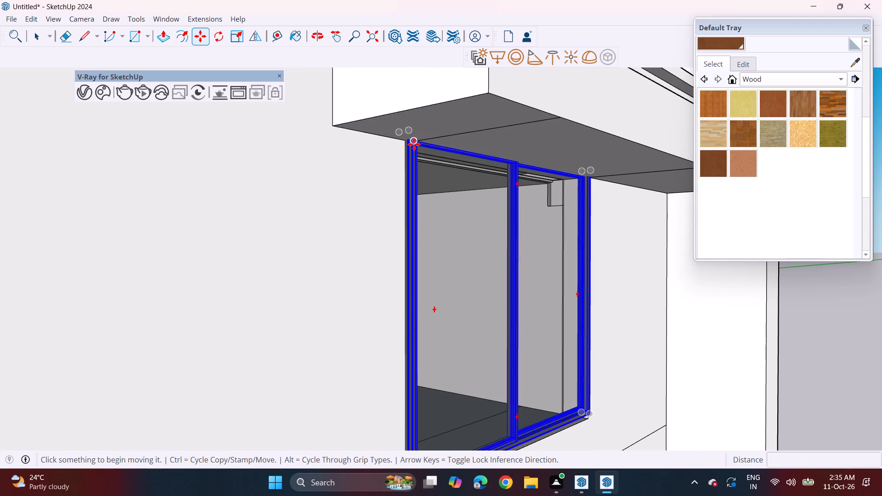
pyautogui.click(414, 144)
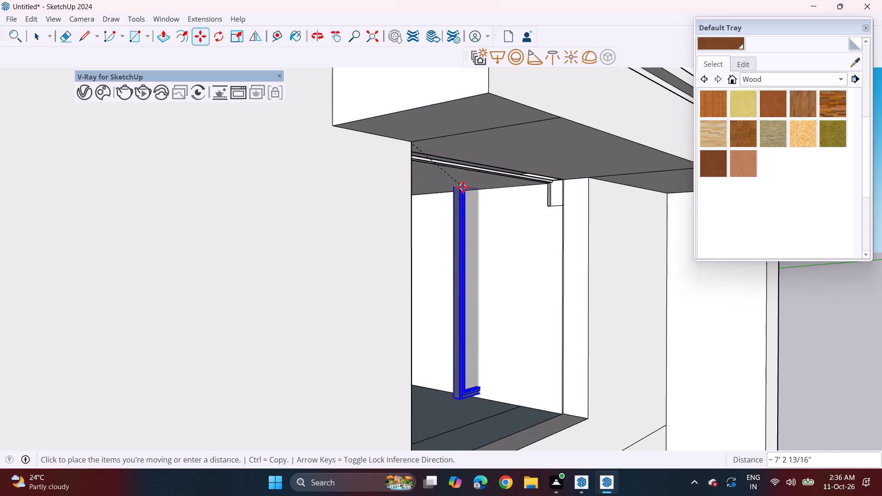
pyautogui.click(610, 214)
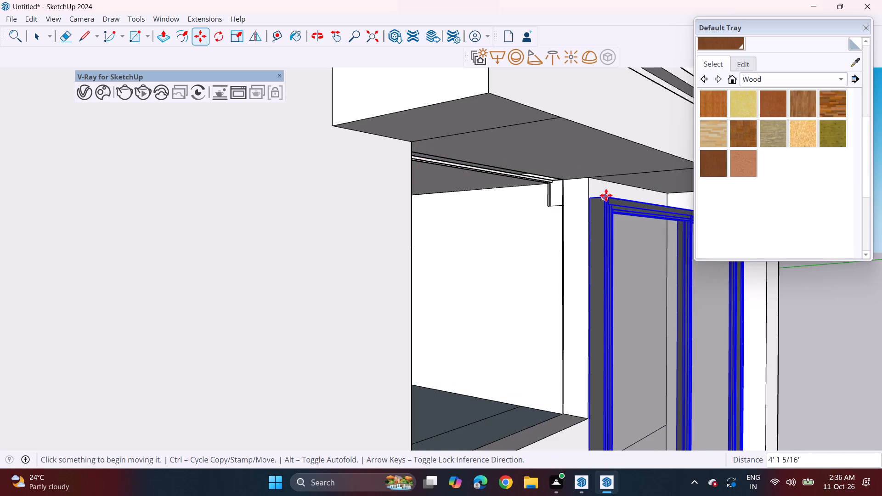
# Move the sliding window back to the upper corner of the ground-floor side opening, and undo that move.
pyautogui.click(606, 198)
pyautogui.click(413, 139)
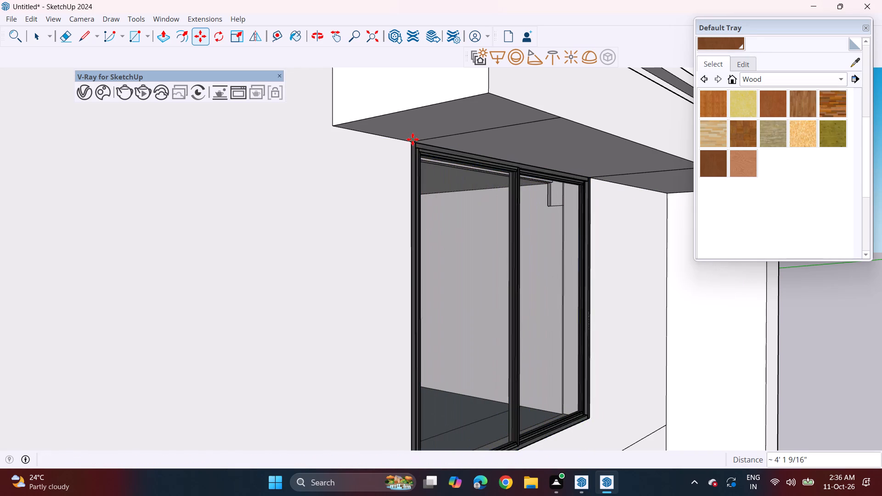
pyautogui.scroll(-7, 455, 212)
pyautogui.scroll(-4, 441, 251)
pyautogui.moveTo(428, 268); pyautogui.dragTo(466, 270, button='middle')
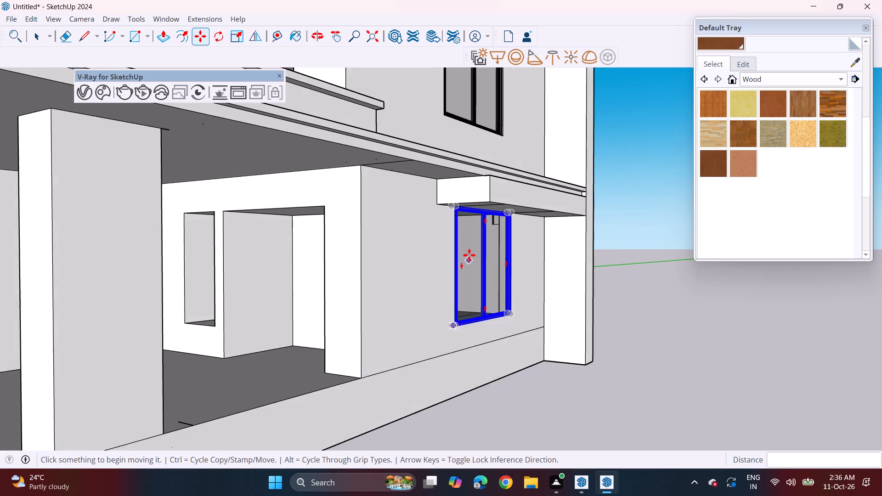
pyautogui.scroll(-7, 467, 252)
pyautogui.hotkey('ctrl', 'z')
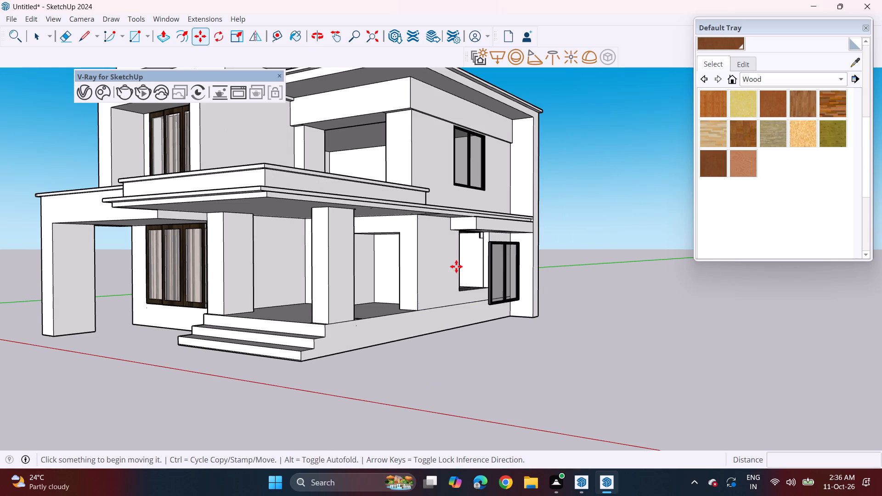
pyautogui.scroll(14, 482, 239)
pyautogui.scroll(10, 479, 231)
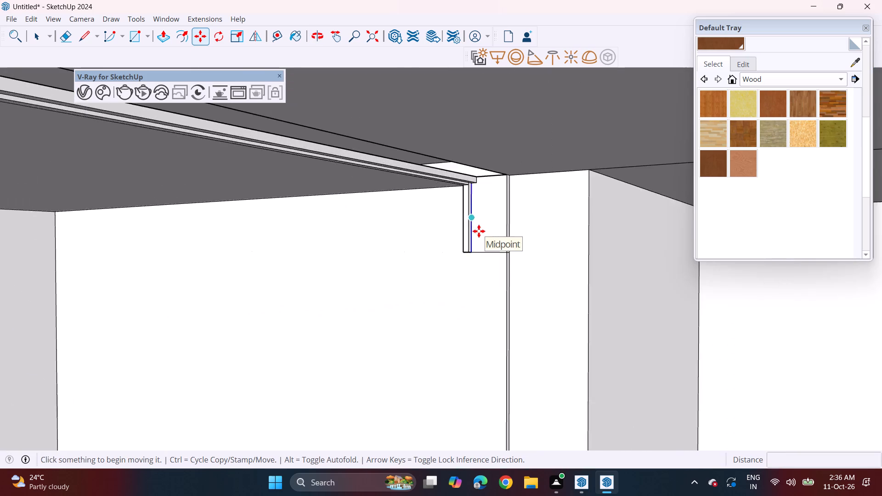
# Erase the outer vertical edge of the leftover strip at the inner wall's upper corner behind the side opening, undoing the last erasure.
pyautogui.scroll(5, 479, 231)
pyautogui.moveTo(61, 34); pyautogui.dragTo(68, 39)
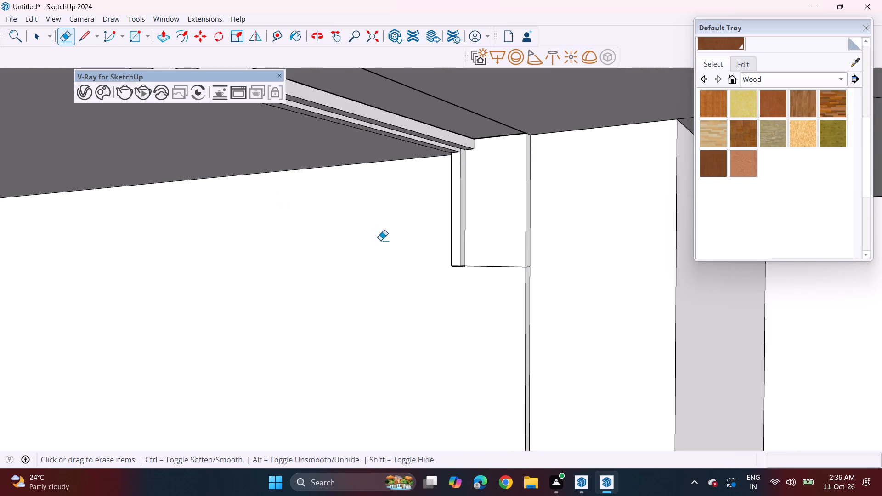
pyautogui.click(453, 248)
pyautogui.moveTo(453, 248); pyautogui.dragTo(451, 254)
pyautogui.click(452, 254)
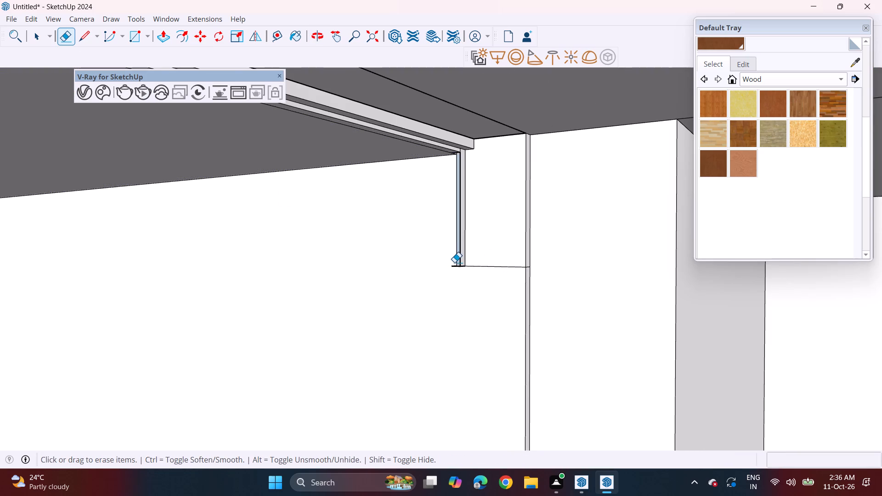
pyautogui.moveTo(455, 264); pyautogui.dragTo(459, 274)
pyautogui.hotkey('ctrl', 'z')
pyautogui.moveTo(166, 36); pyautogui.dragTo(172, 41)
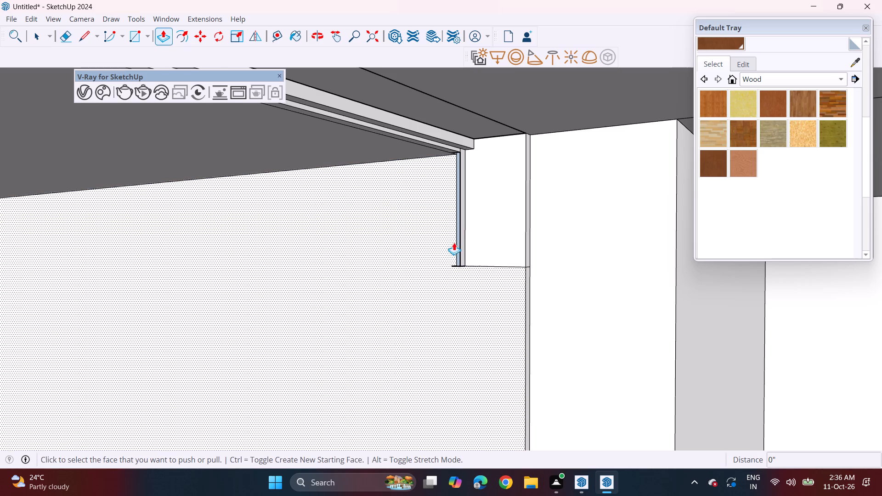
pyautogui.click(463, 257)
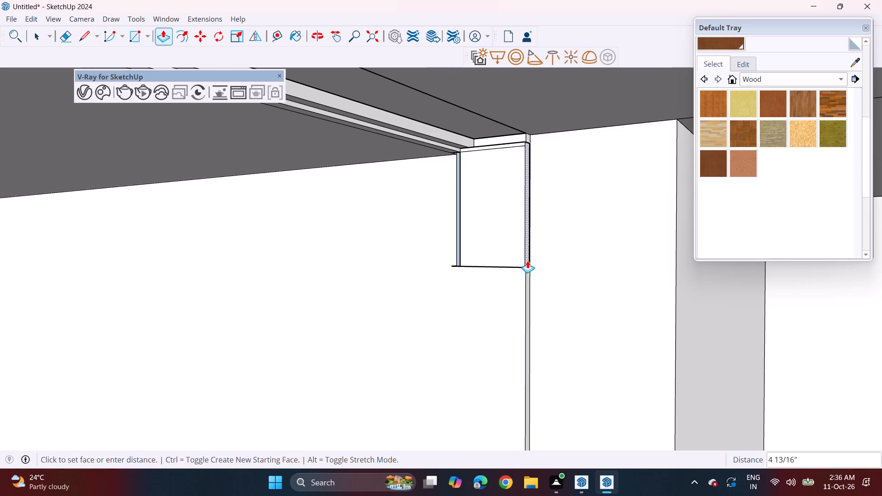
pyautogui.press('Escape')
# Erase the strip's inner dividing edge and the horizontal edge running from its base to the wall corner.
pyautogui.moveTo(488, 276); pyautogui.dragTo(487, 288, button='middle')
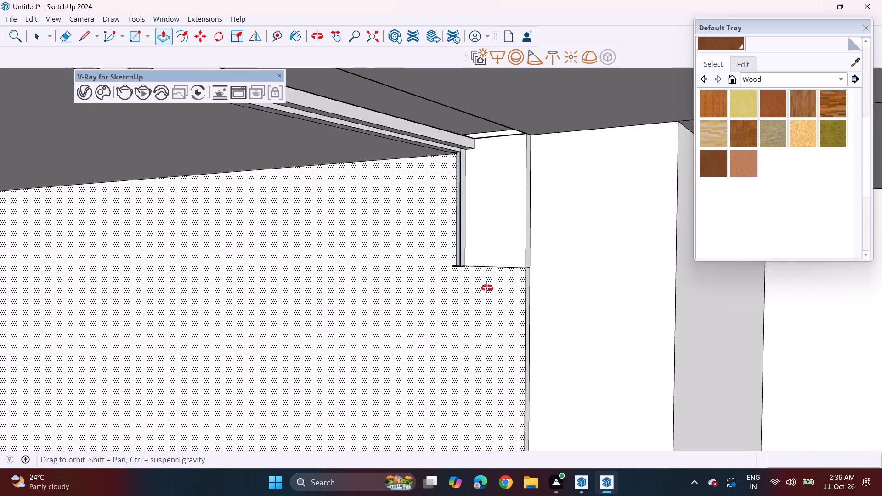
pyautogui.moveTo(487, 288); pyautogui.dragTo(476, 286, button='middle')
pyautogui.scroll(4, 482, 270)
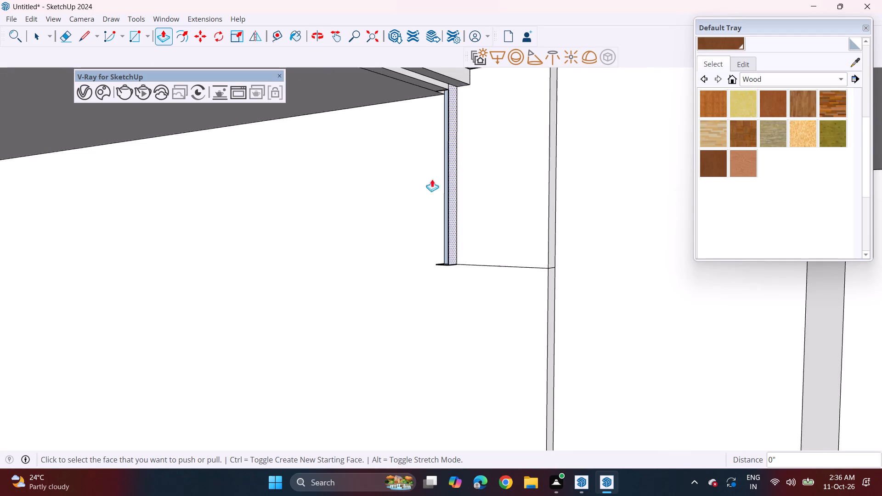
pyautogui.moveTo(67, 36); pyautogui.dragTo(85, 42)
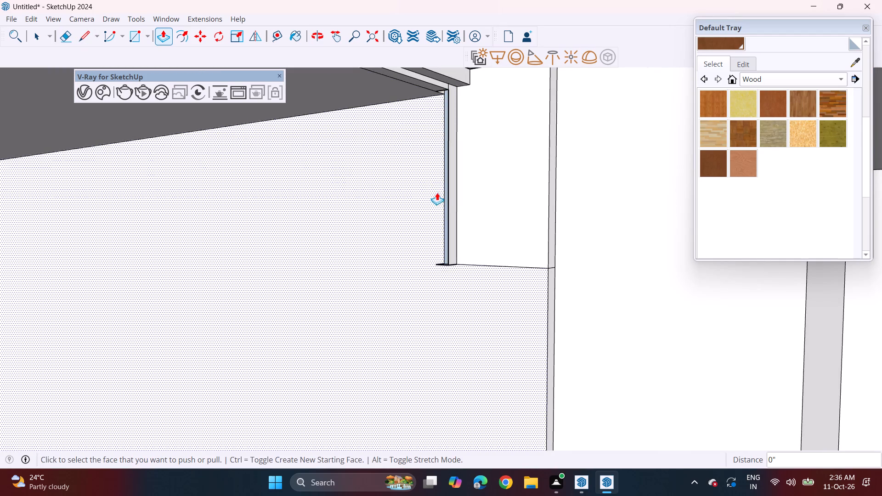
pyautogui.click(62, 39)
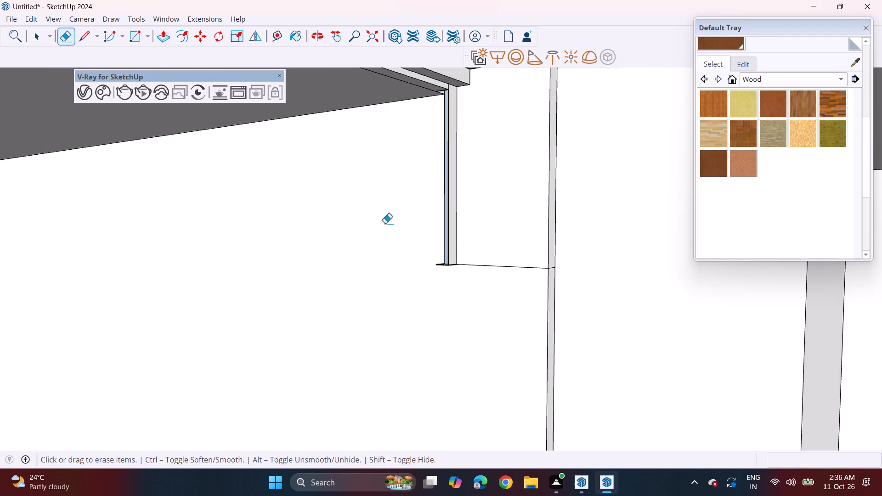
pyautogui.click(447, 241)
pyautogui.click(446, 270)
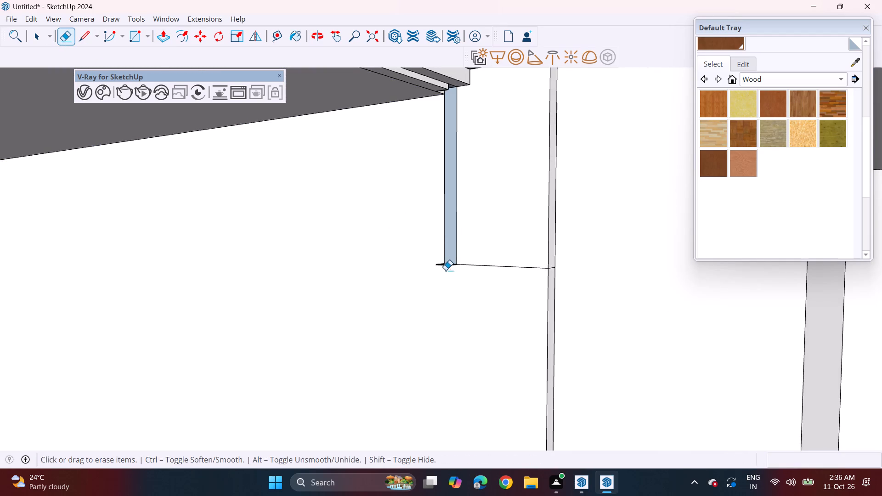
pyautogui.click(447, 265)
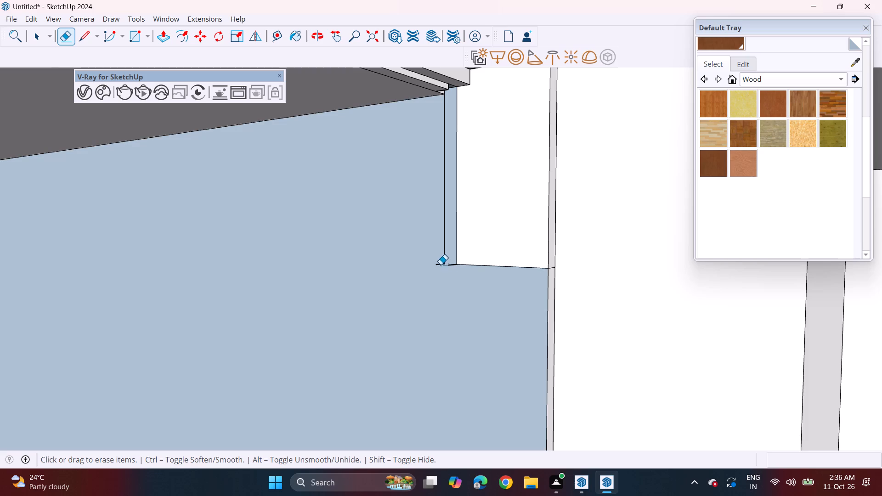
pyautogui.hotkey('ctrl', 'z')
pyautogui.moveTo(470, 264); pyautogui.dragTo(470, 276)
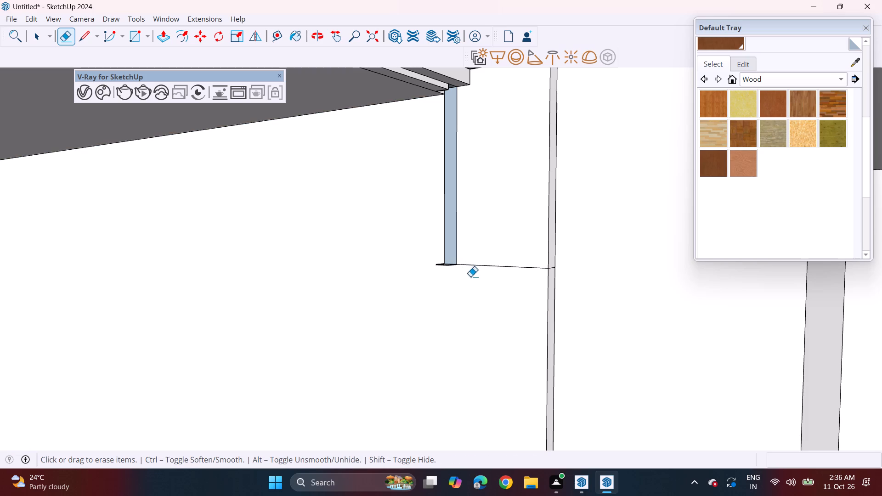
pyautogui.moveTo(470, 276); pyautogui.dragTo(472, 277)
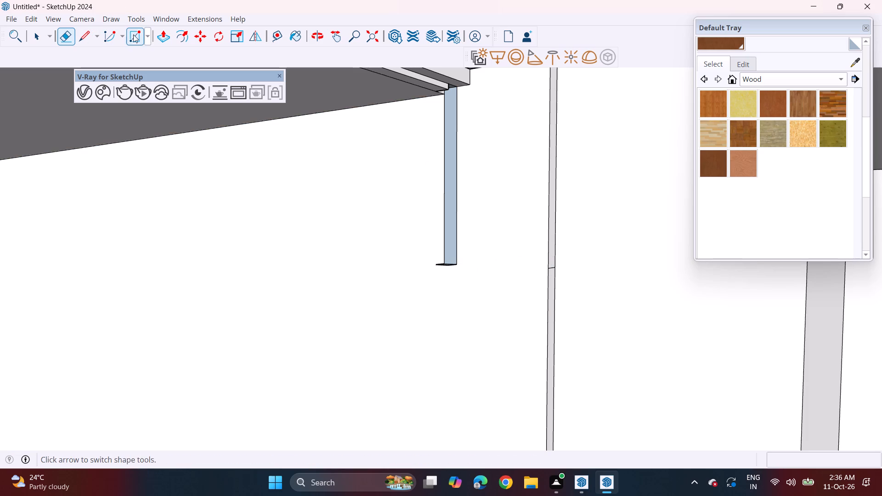
# Push/Pull the remaining narrow strip face level with the surrounding inner wall face.
pyautogui.click(154, 36)
pyautogui.click(447, 232)
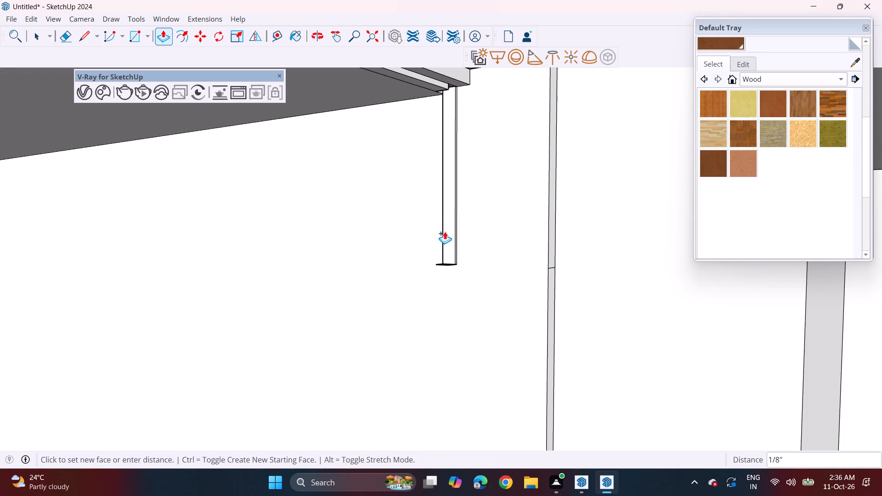
pyautogui.click(452, 233)
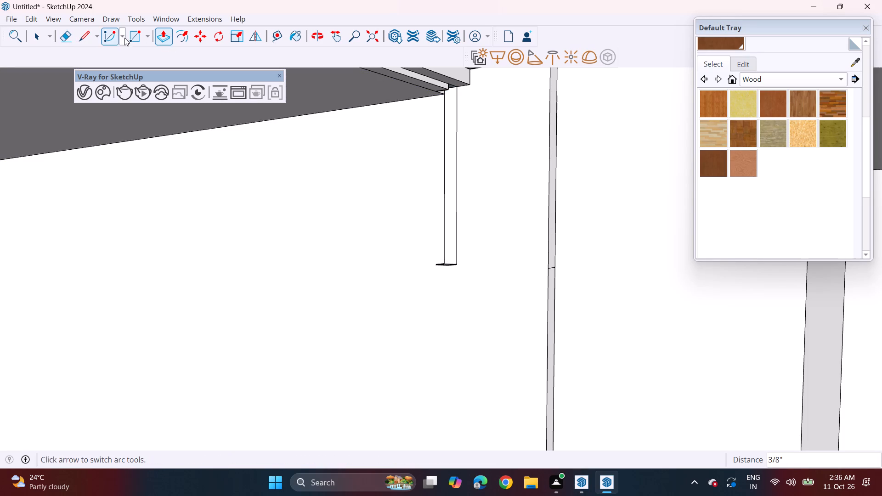
pyautogui.moveTo(72, 42); pyautogui.dragTo(76, 43)
pyautogui.click(426, 176)
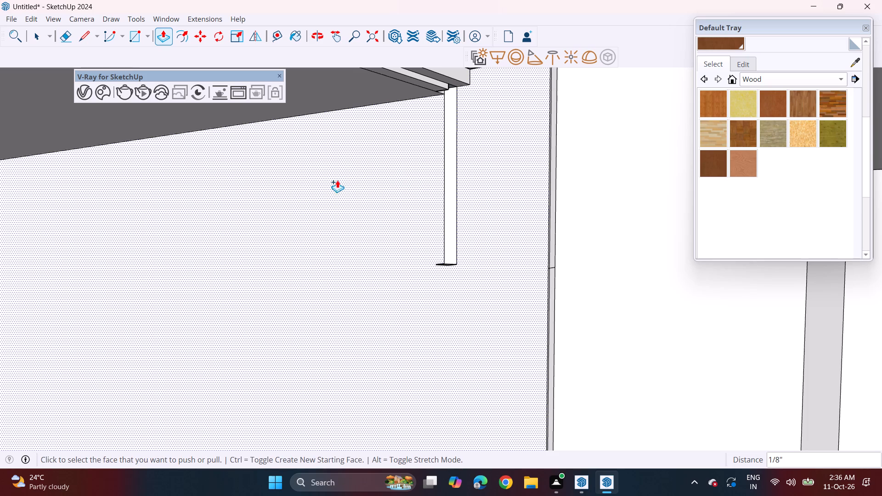
# Erase the strip's remaining vertical outlines and the short horizontal edges at its base.
pyautogui.click(67, 31)
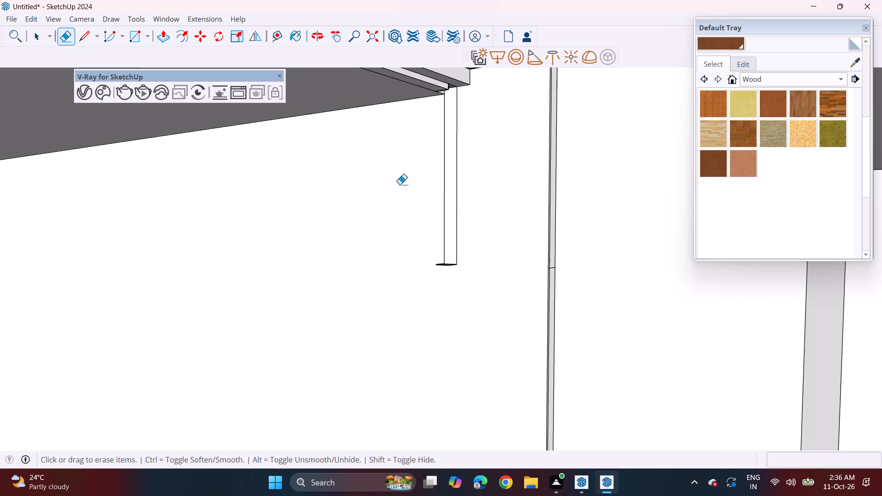
pyautogui.moveTo(411, 193); pyautogui.dragTo(496, 216)
pyautogui.click(450, 265)
pyautogui.moveTo(444, 264); pyautogui.dragTo(444, 265)
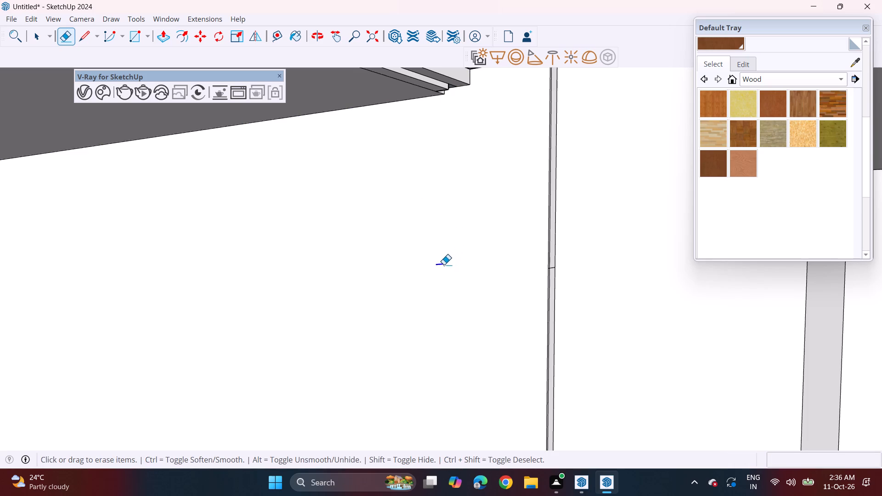
pyautogui.moveTo(444, 265); pyautogui.dragTo(437, 267)
# Move the sliding window by its top corner to the upper corner of the ground-floor side opening nearest the porch, and deselect it.
pyautogui.scroll(-18, 433, 175)
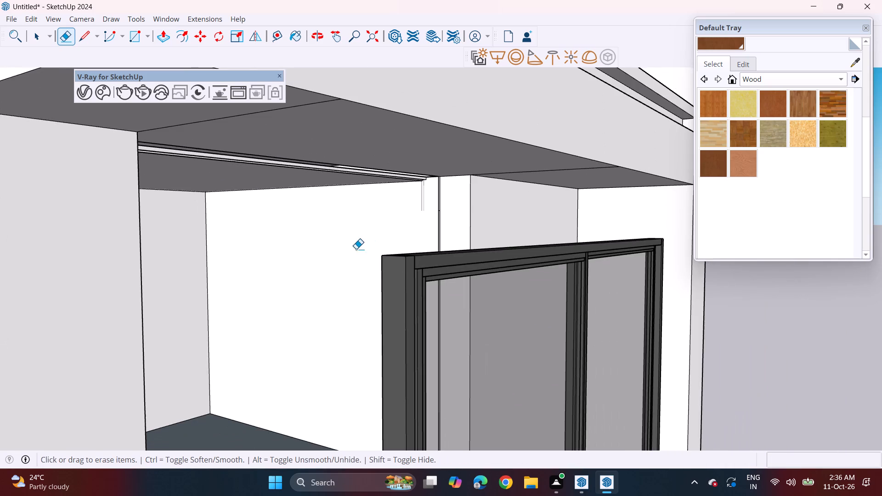
pyautogui.moveTo(356, 249); pyautogui.dragTo(390, 231, button='middle')
pyautogui.scroll(4, 446, 170)
pyautogui.scroll(-5, 480, 187)
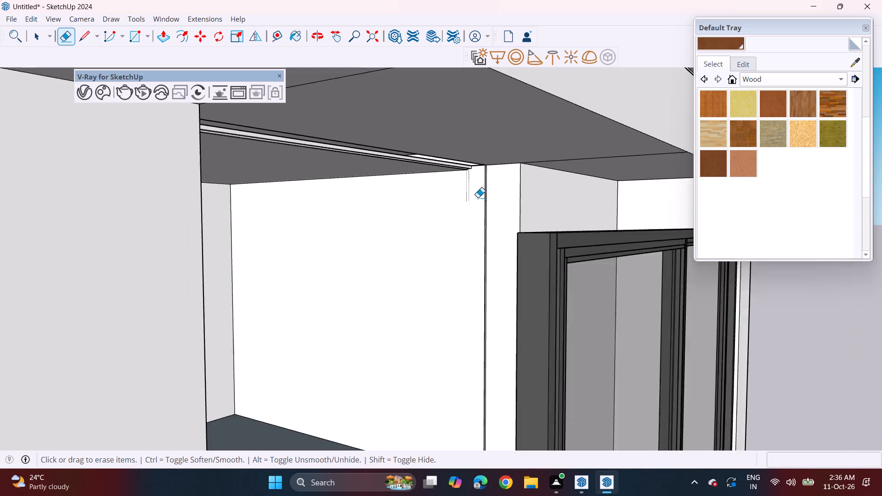
pyautogui.scroll(-4, 478, 197)
pyautogui.keyDown('shift'); pyautogui.moveTo(434, 240); pyautogui.dragTo(476, 225, button='middle'); pyautogui.keyUp('shift')
pyautogui.scroll(-4, 470, 226)
pyautogui.press('space')
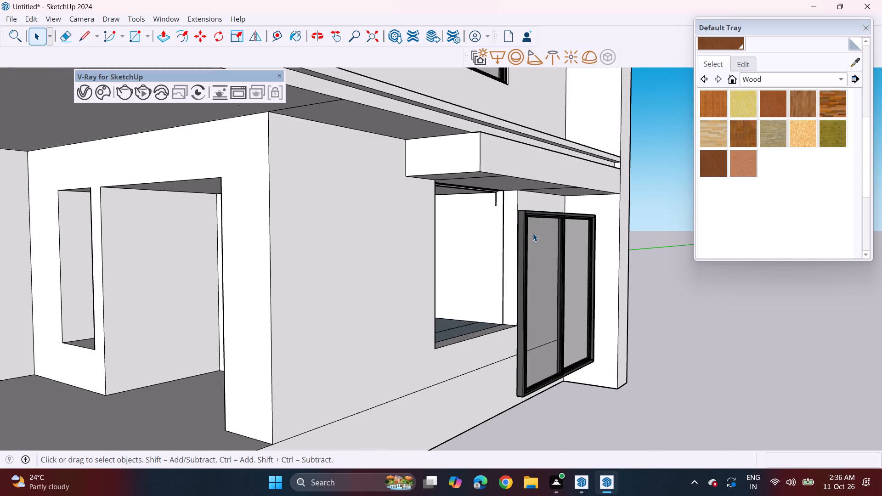
pyautogui.click(533, 233)
pyautogui.press('m')
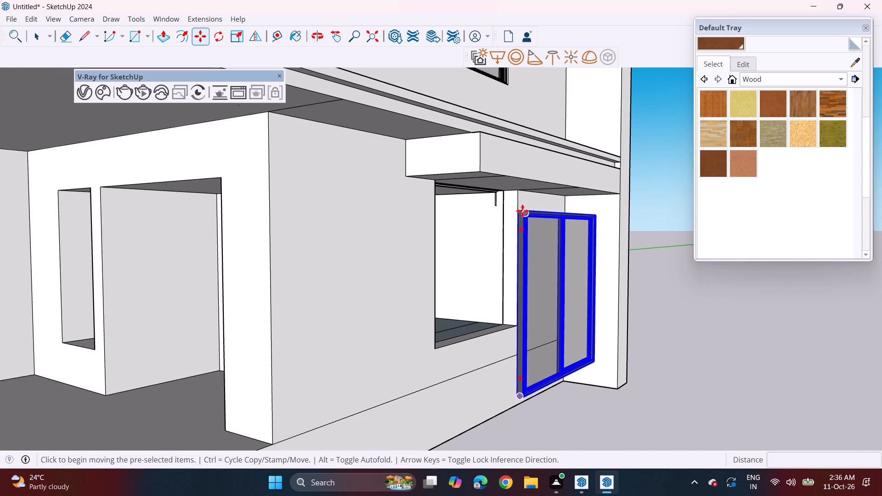
pyautogui.click(527, 207)
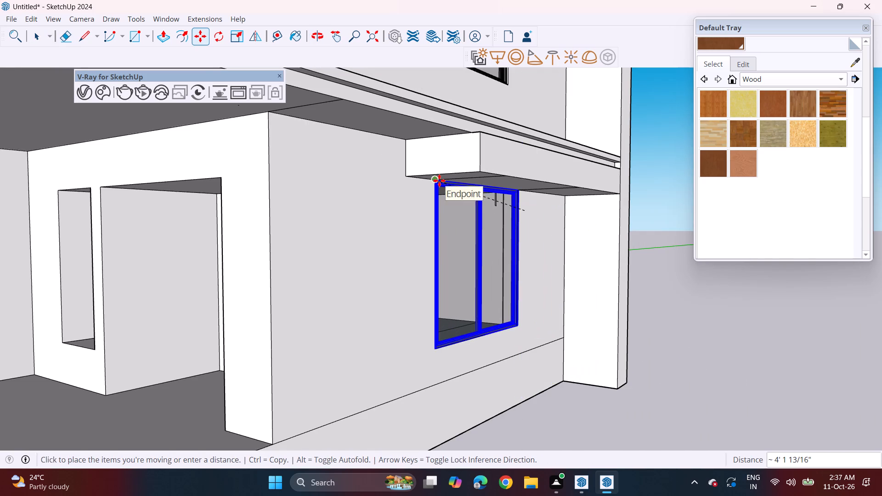
pyautogui.click(439, 180)
pyautogui.scroll(-5, 477, 219)
pyautogui.keyDown('shift'); pyautogui.moveTo(469, 266); pyautogui.dragTo(522, 267, button='middle'); pyautogui.keyUp('shift')
pyautogui.scroll(-4, 515, 266)
pyautogui.press('space')
pyautogui.click(648, 275)
pyautogui.scroll(-3, 449, 299)
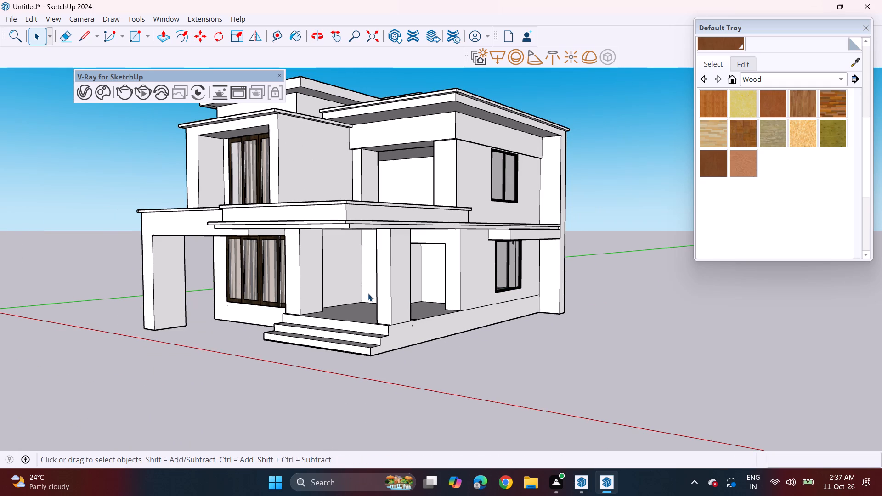
# Bring up the file operations for the house model.
pyautogui.click(15, 22)
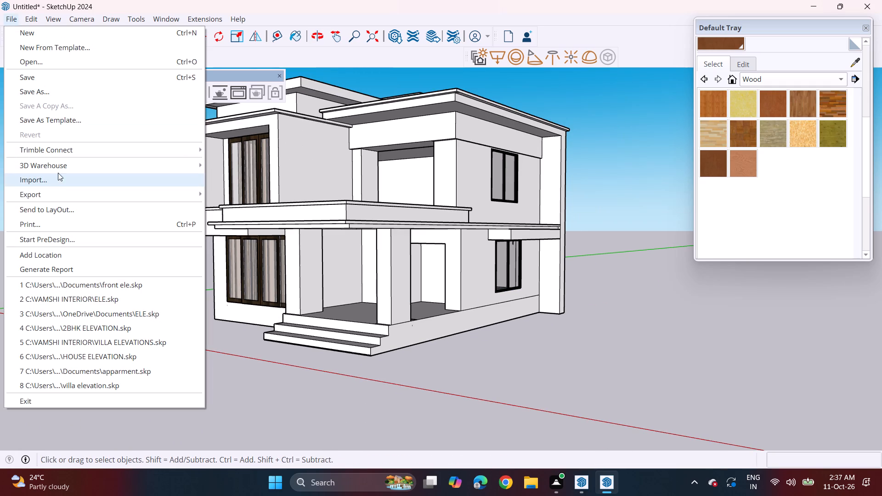
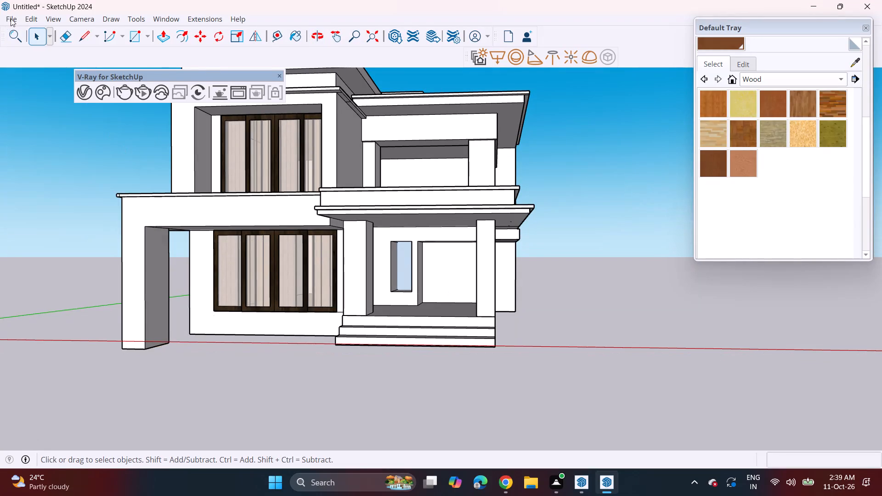
# Import the Wood+Door (2) model from Downloads and place it at the base of the porch's entrance opening.
pyautogui.click(14, 15)
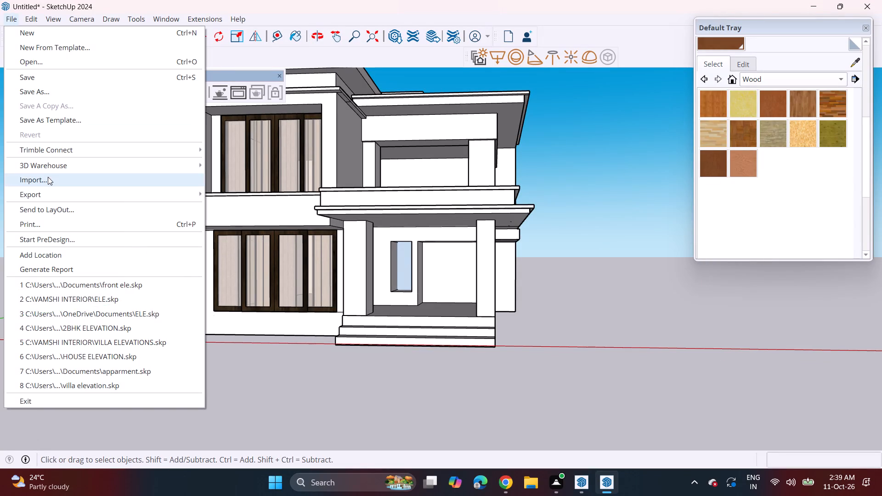
pyautogui.click(48, 177)
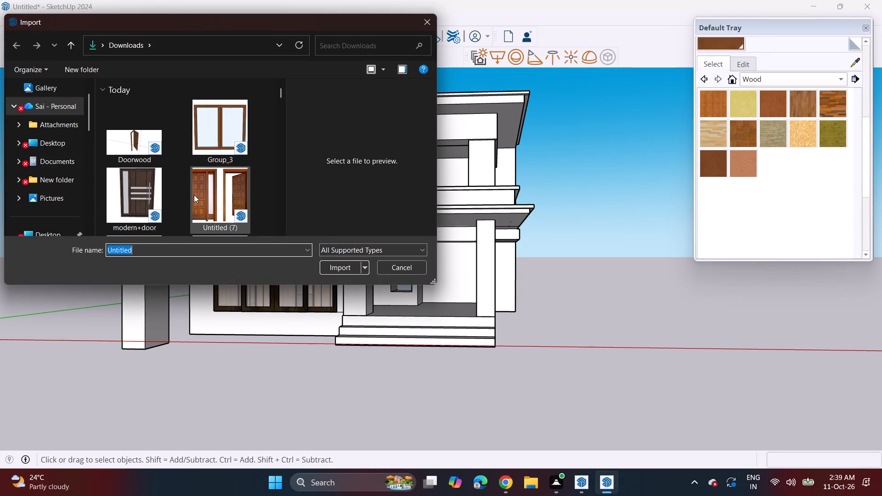
pyautogui.scroll(-1, 159, 181)
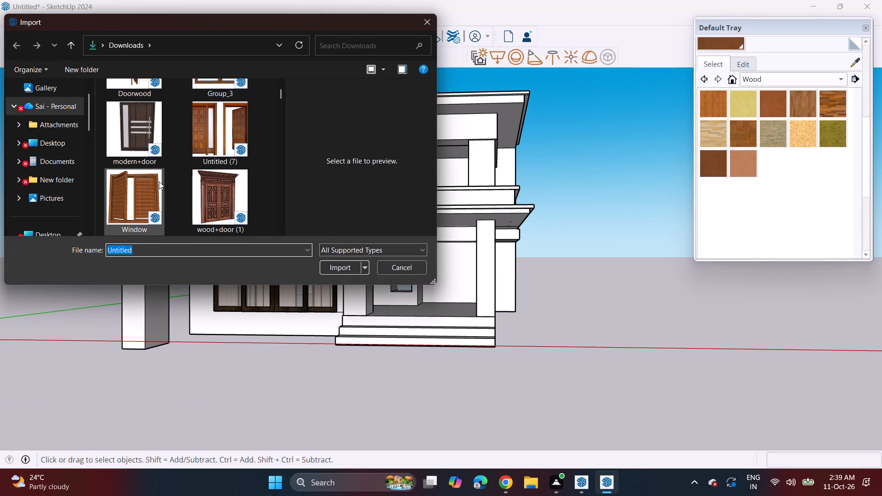
pyautogui.scroll(-2, 162, 181)
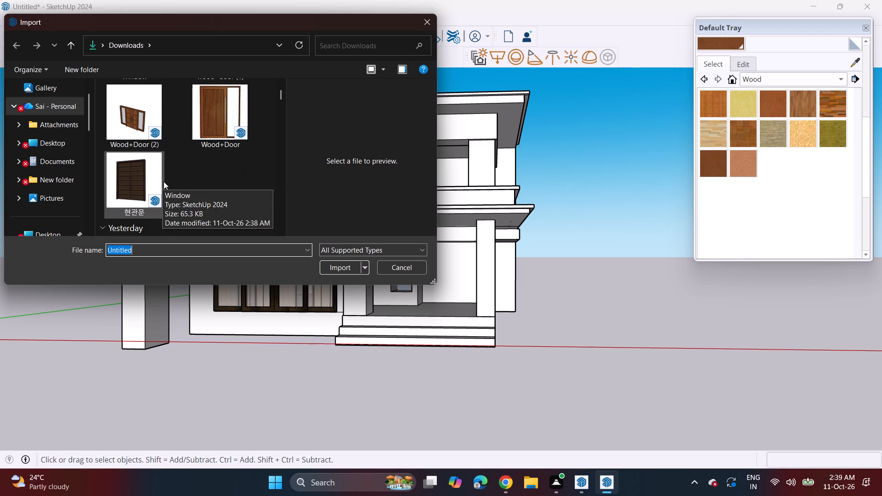
pyautogui.click(130, 124)
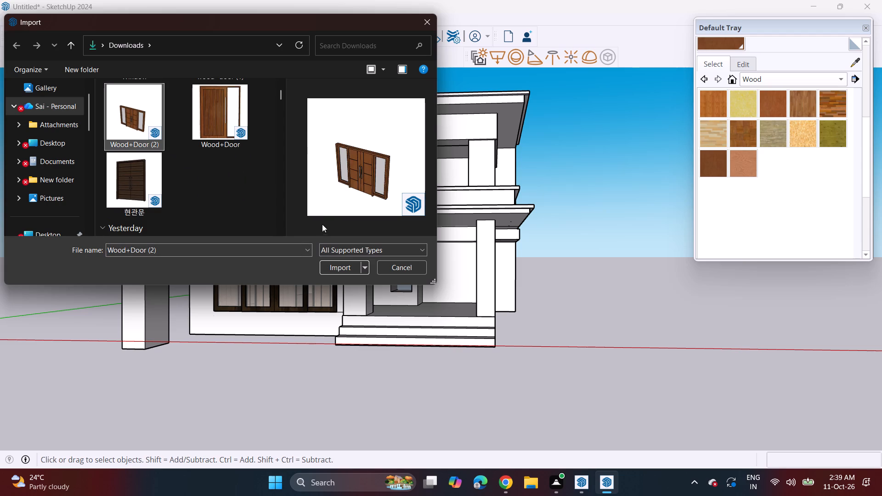
pyautogui.click(330, 267)
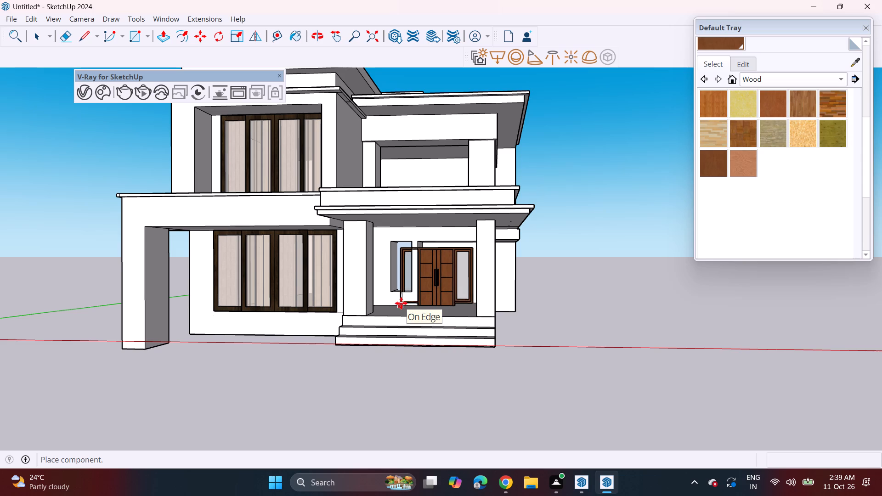
pyautogui.click(401, 303)
# Scale the imported door uniformly from its upper right corner toward the top corner of the entrance opening.
pyautogui.moveTo(449, 295); pyautogui.dragTo(442, 313, button='middle')
pyautogui.scroll(7, 452, 281)
pyautogui.moveTo(455, 271); pyautogui.dragTo(466, 271, button='middle')
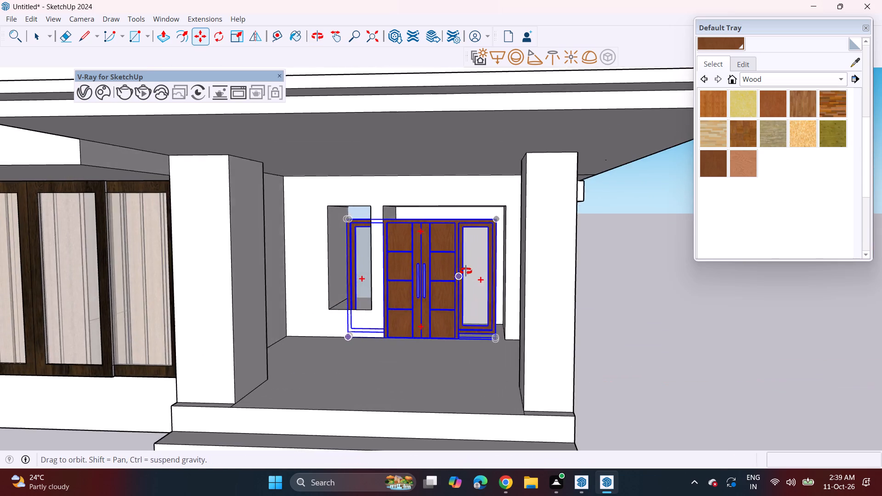
pyautogui.moveTo(466, 271); pyautogui.dragTo(489, 265, button='middle')
pyautogui.scroll(3, 482, 261)
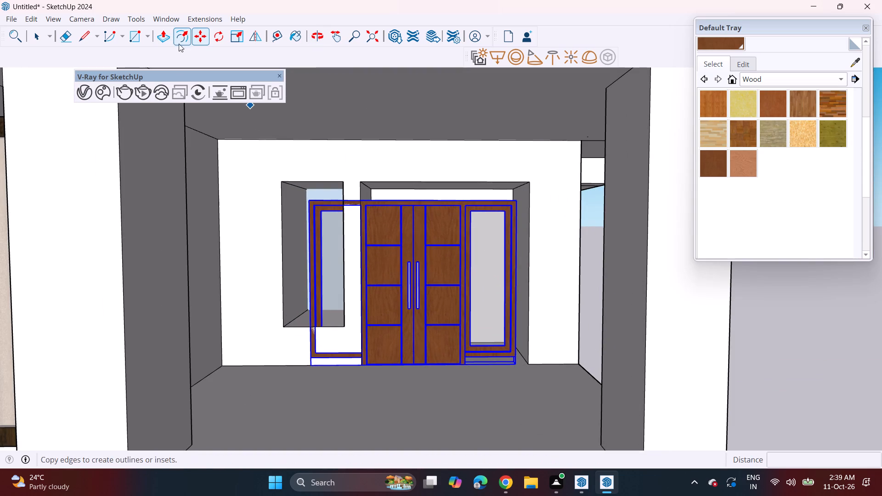
pyautogui.click(240, 35)
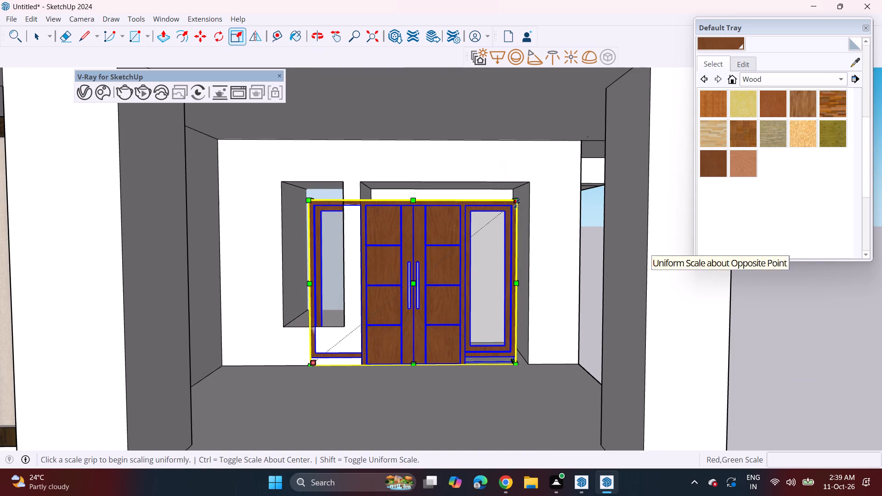
pyautogui.click(516, 203)
pyautogui.click(527, 181)
# Move the scaled door so its upper right corner meets the matching corner of the entrance opening, and deselect it.
pyautogui.moveTo(540, 206); pyautogui.dragTo(489, 225, button='middle')
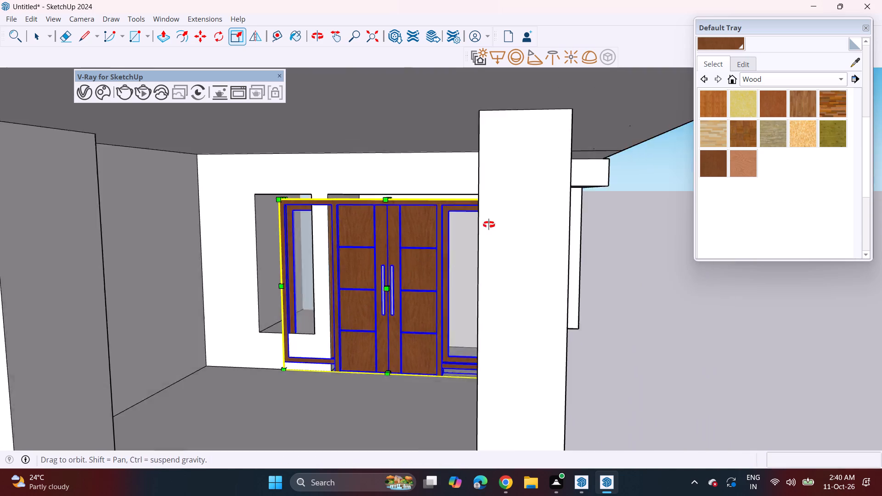
pyautogui.moveTo(489, 225); pyautogui.dragTo(373, 207, button='middle')
pyautogui.scroll(7, 383, 176)
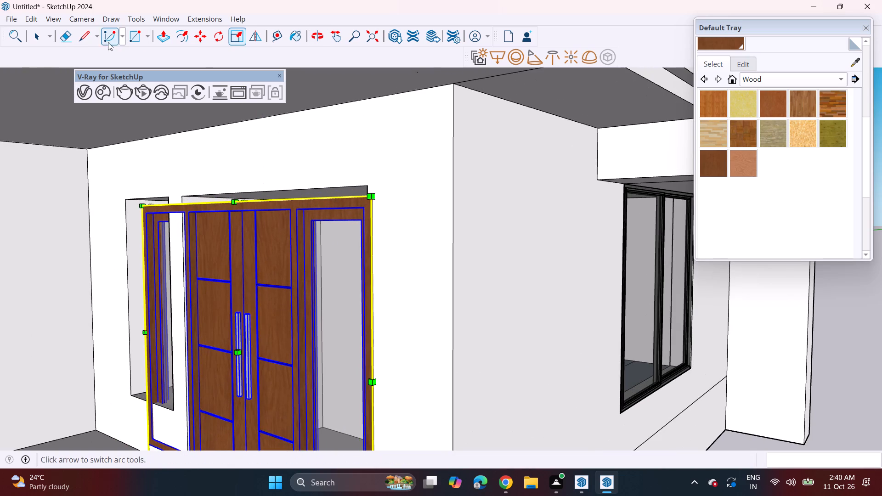
pyautogui.click(200, 42)
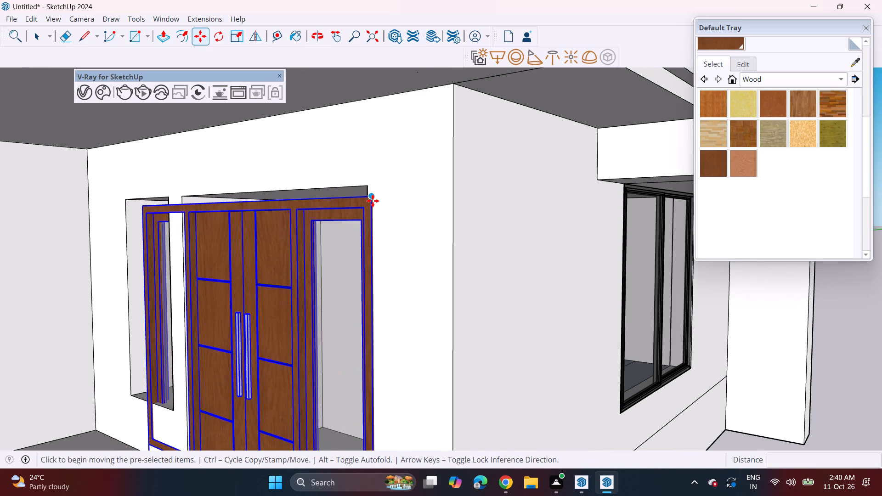
pyautogui.click(373, 201)
pyautogui.click(367, 191)
pyautogui.moveTo(318, 223); pyautogui.dragTo(377, 209, button='middle')
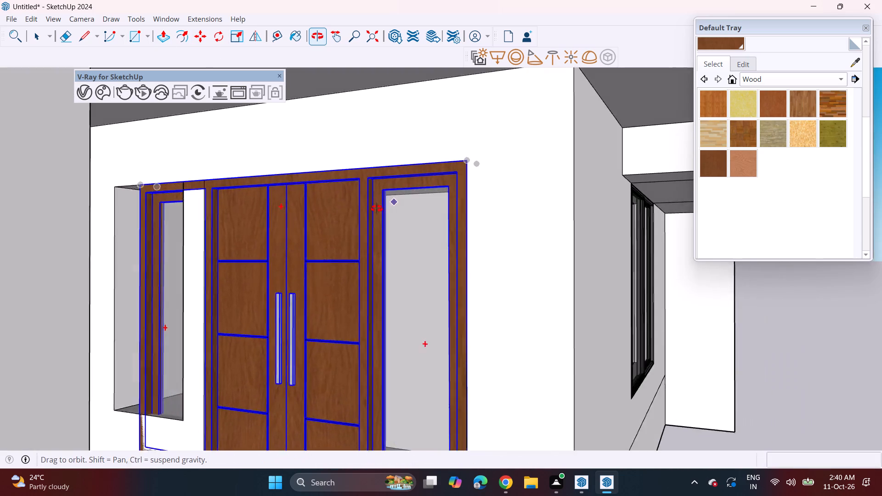
pyautogui.moveTo(377, 209); pyautogui.dragTo(393, 206, button='middle')
pyautogui.scroll(-20, 380, 199)
pyautogui.scroll(-4, 380, 199)
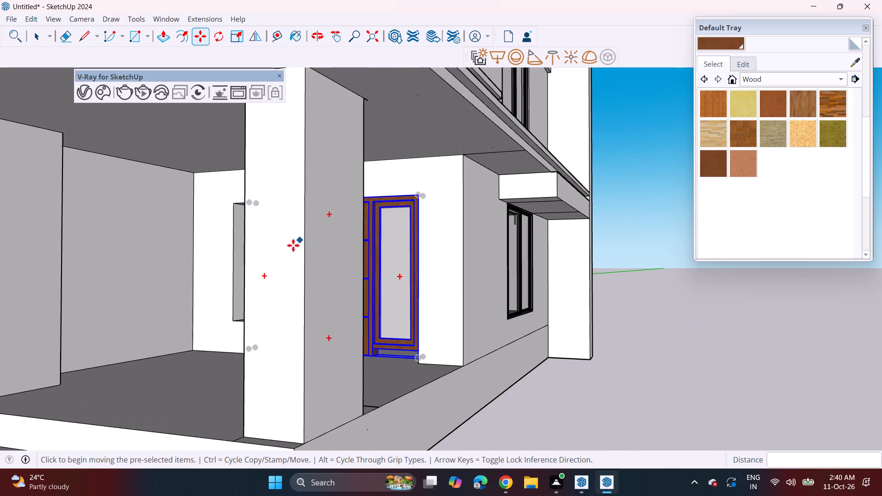
pyautogui.moveTo(286, 254); pyautogui.dragTo(393, 250, button='middle')
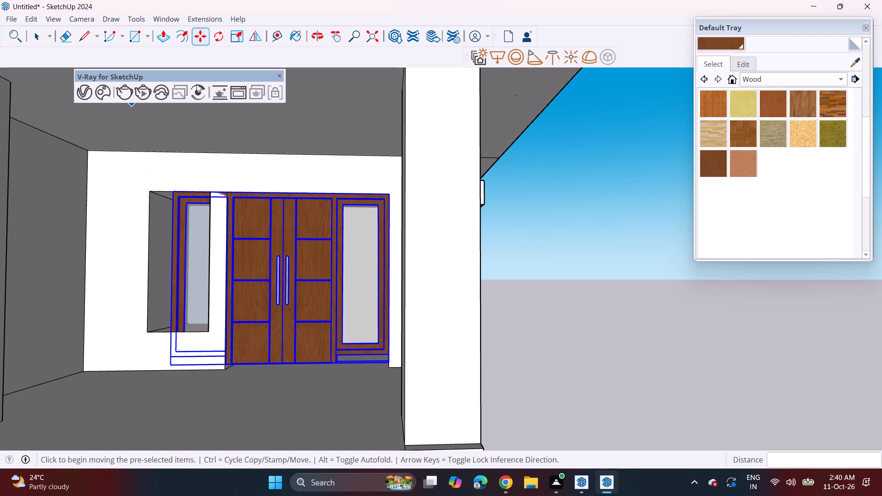
pyautogui.moveTo(301, 328); pyautogui.dragTo(301, 323, button='middle')
pyautogui.scroll(-9, 291, 321)
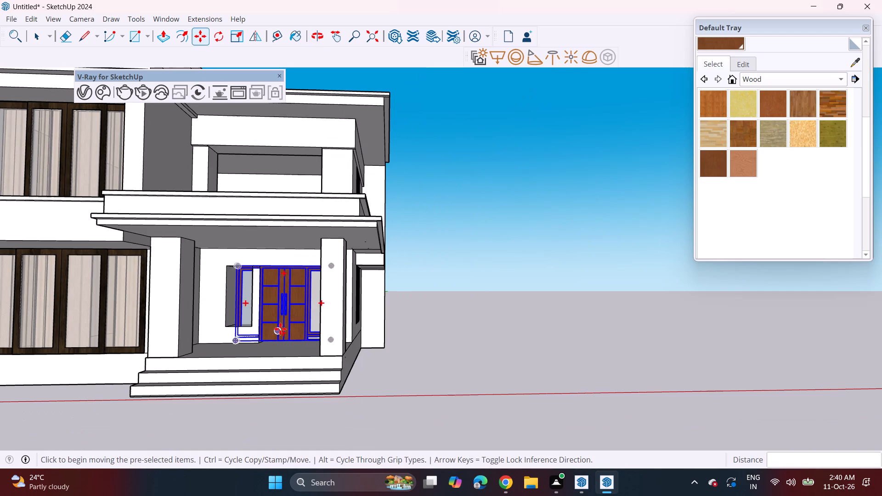
pyautogui.press('space')
pyautogui.click(386, 376)
# Move the whole door out of the entrance to the empty space beside the house's right side.
pyautogui.moveTo(382, 346); pyautogui.dragTo(347, 360, button='middle')
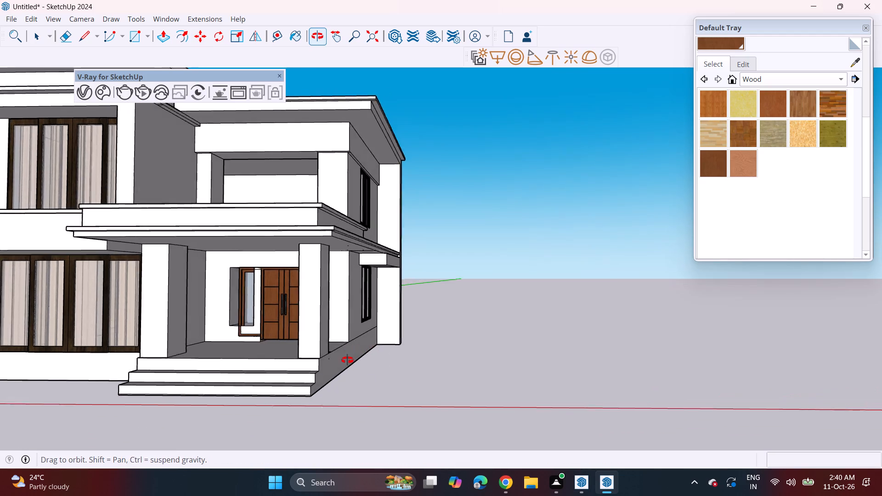
pyautogui.moveTo(347, 360); pyautogui.dragTo(346, 361, button='middle')
pyautogui.keyDown('shift'); pyautogui.moveTo(305, 361); pyautogui.dragTo(363, 373, button='middle'); pyautogui.keyUp('shift')
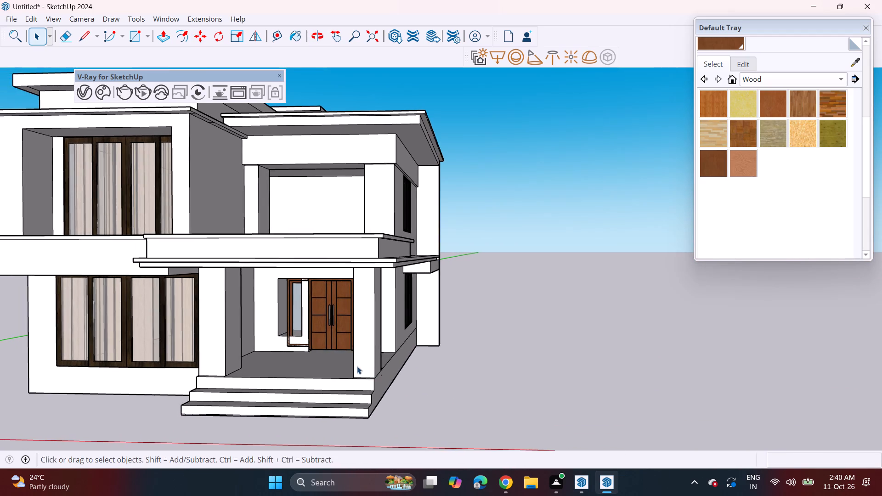
pyautogui.moveTo(350, 370); pyautogui.dragTo(388, 351, button='middle')
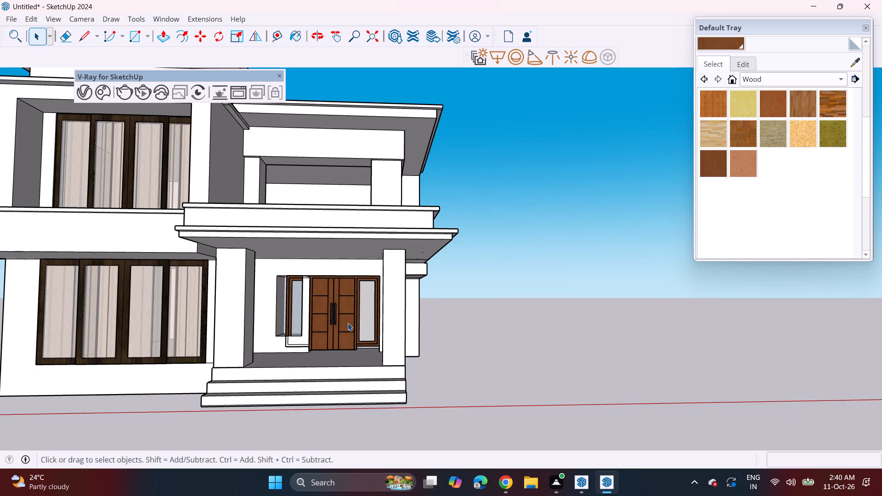
pyautogui.scroll(3, 348, 323)
pyautogui.click(338, 306)
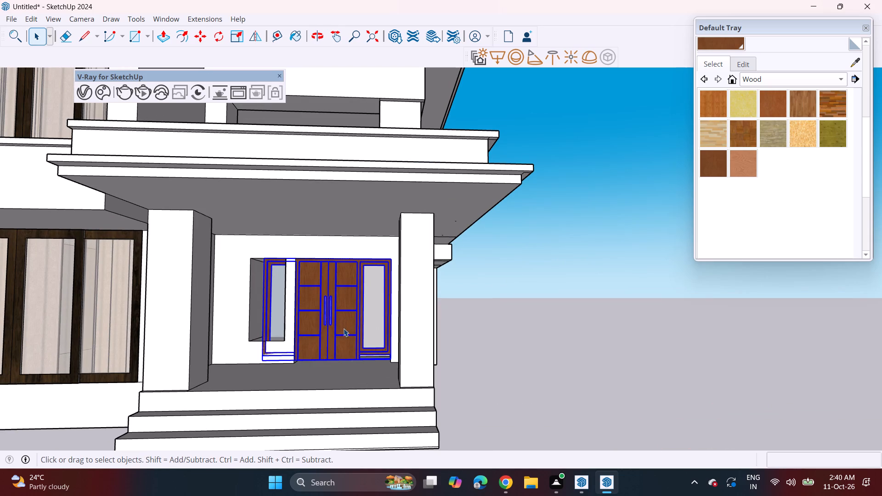
pyautogui.press('m')
pyautogui.click(342, 329)
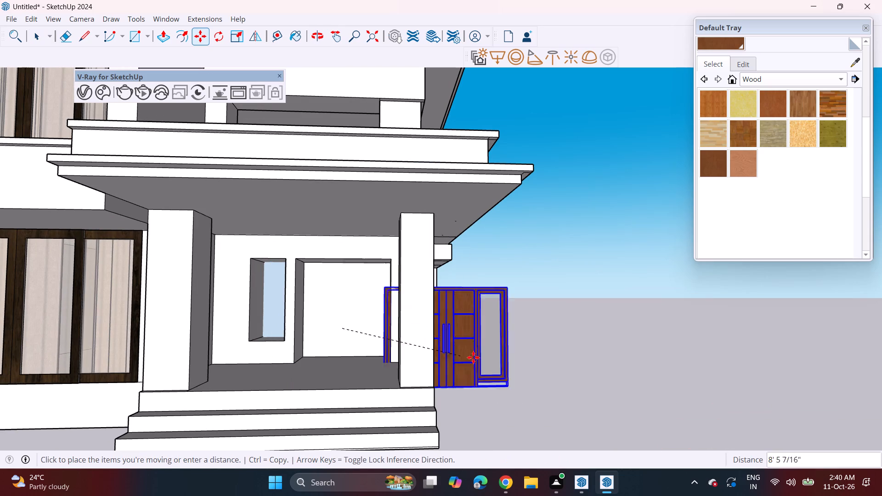
pyautogui.click(590, 347)
pyautogui.press('space')
# Explode the imported door component and the component nested inside it, and clear the selection.
pyautogui.rightClick(577, 353)
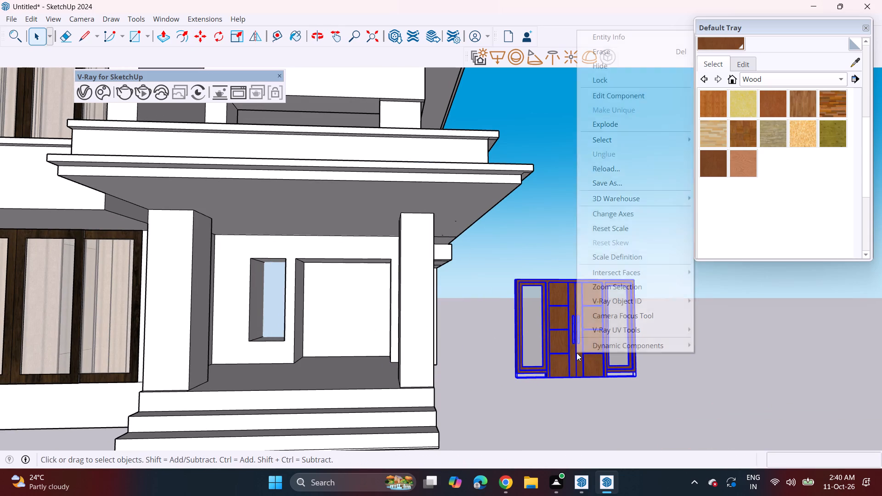
pyautogui.click(627, 129)
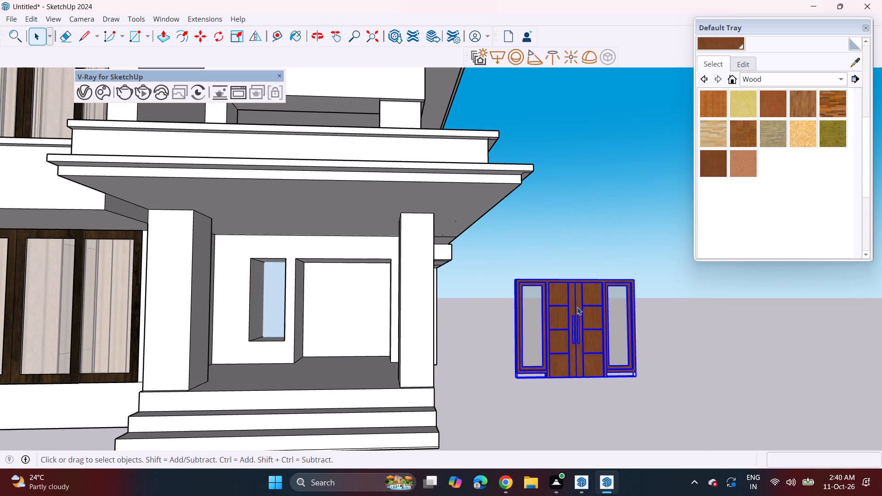
pyautogui.click(577, 307)
pyautogui.rightClick(577, 307)
pyautogui.click(631, 97)
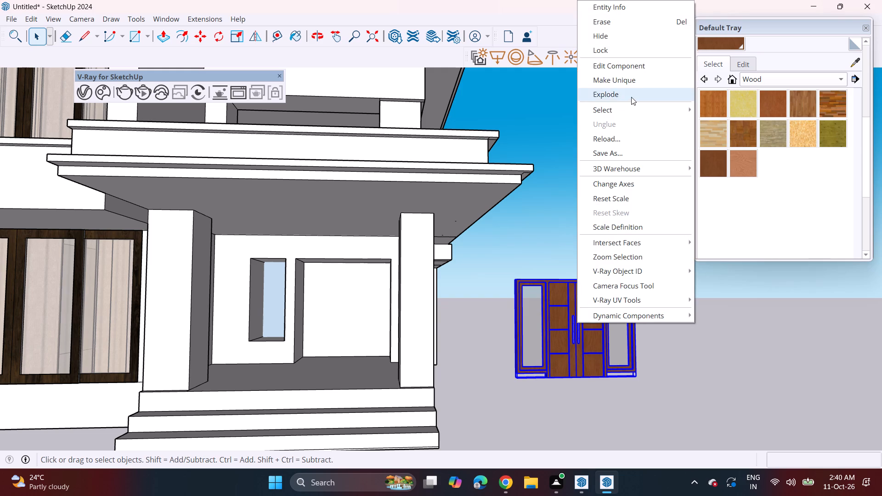
pyautogui.click(581, 409)
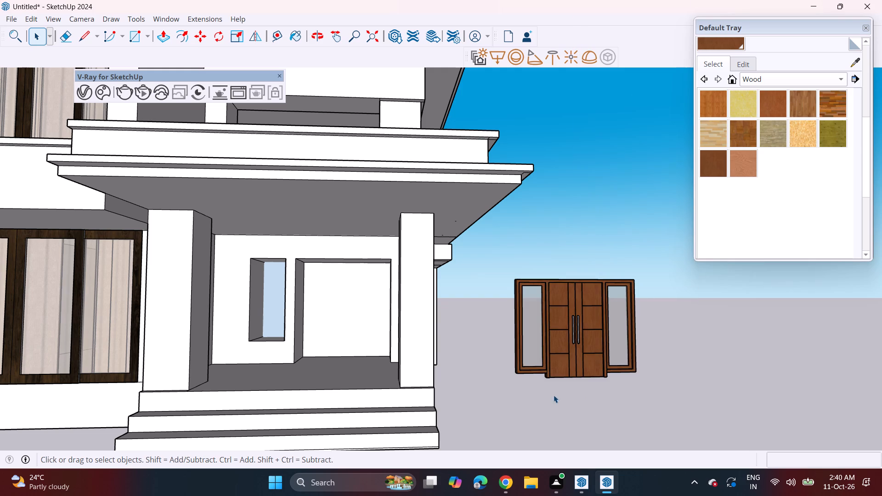
# Explode the door's left sidelight component and the outer frame group so their individual edges can be selected.
pyautogui.click(519, 356)
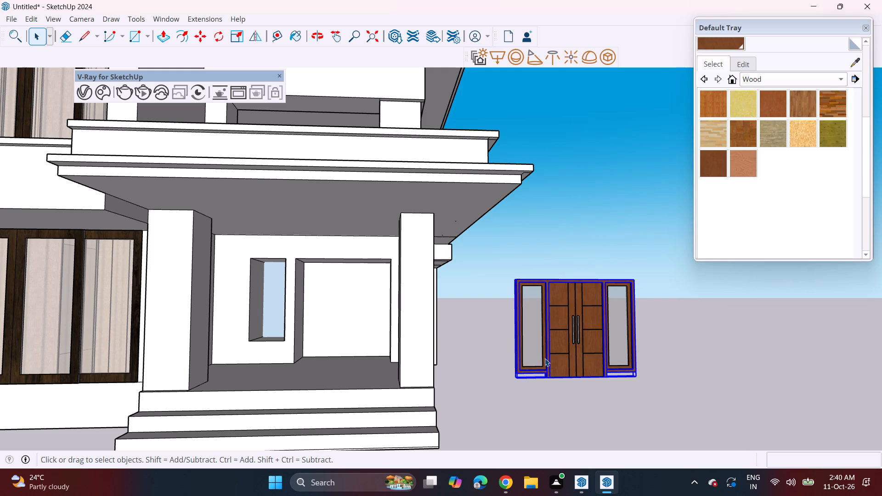
pyautogui.rightClick(545, 358)
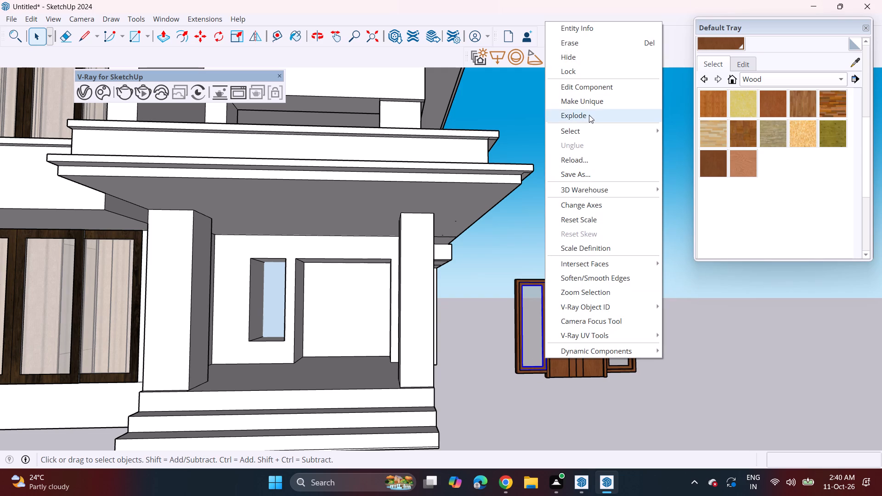
pyautogui.click(589, 117)
pyautogui.click(516, 280)
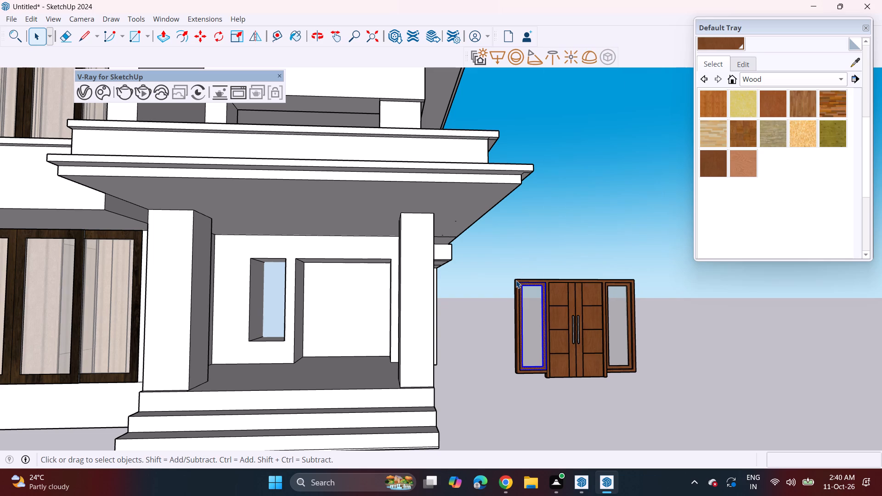
pyautogui.rightClick(520, 280)
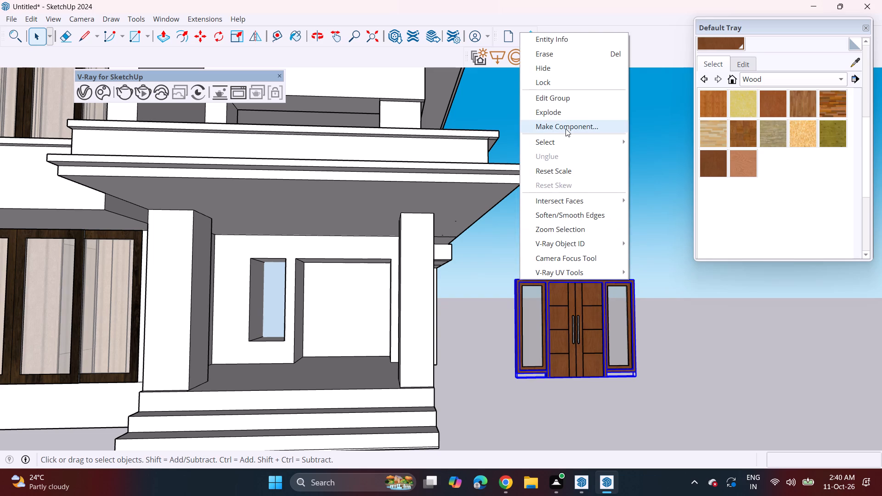
pyautogui.click(566, 116)
pyautogui.click(527, 323)
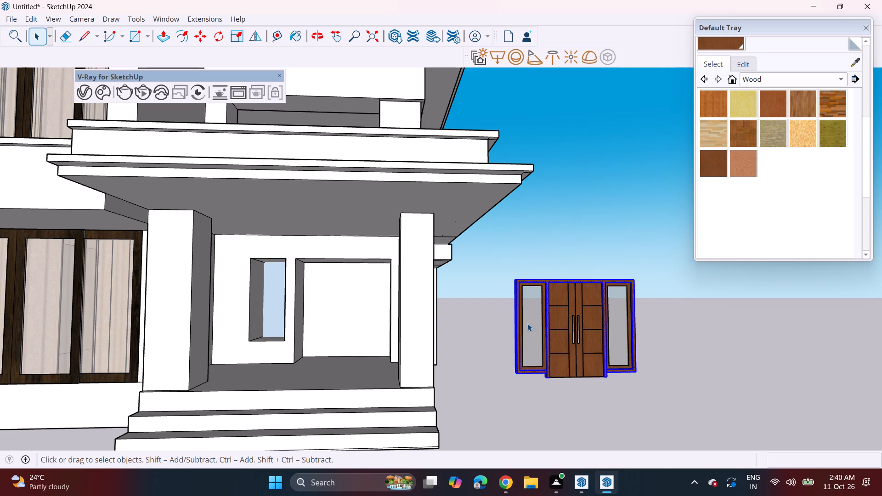
pyautogui.click(545, 305)
pyautogui.click(543, 312)
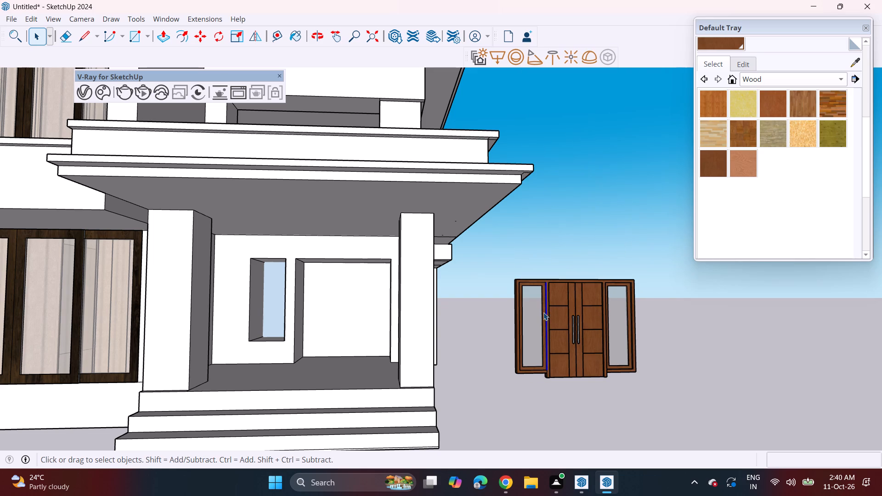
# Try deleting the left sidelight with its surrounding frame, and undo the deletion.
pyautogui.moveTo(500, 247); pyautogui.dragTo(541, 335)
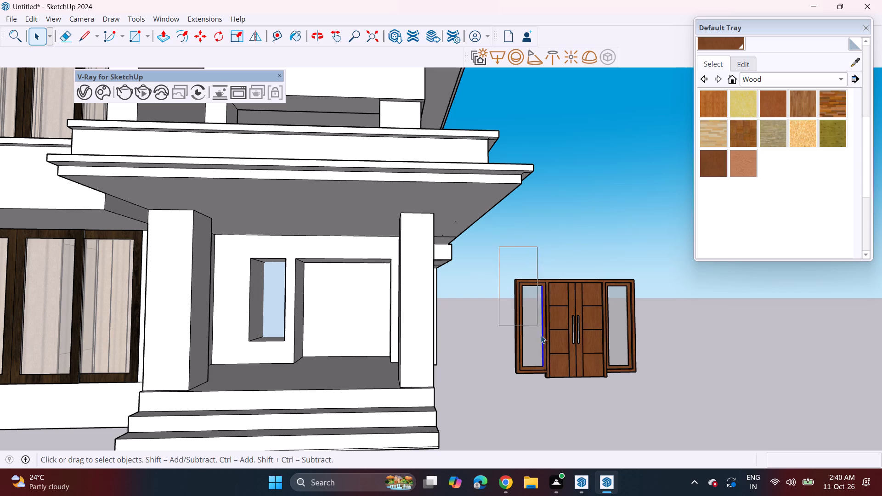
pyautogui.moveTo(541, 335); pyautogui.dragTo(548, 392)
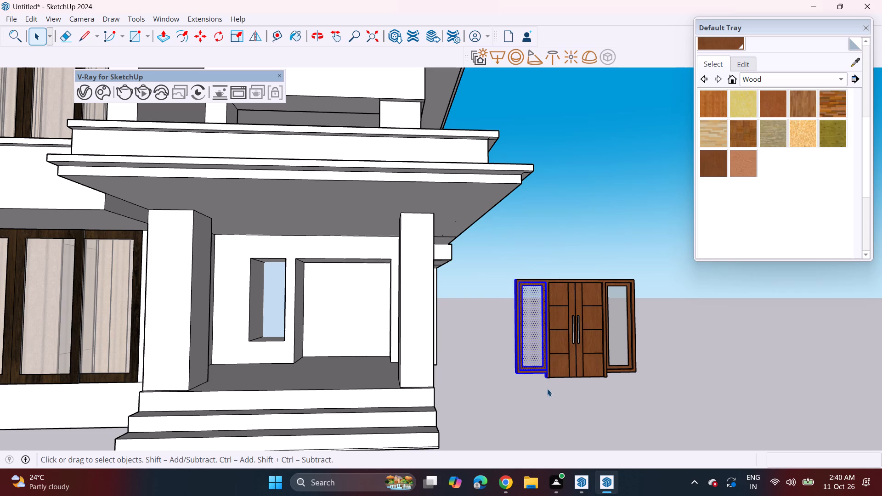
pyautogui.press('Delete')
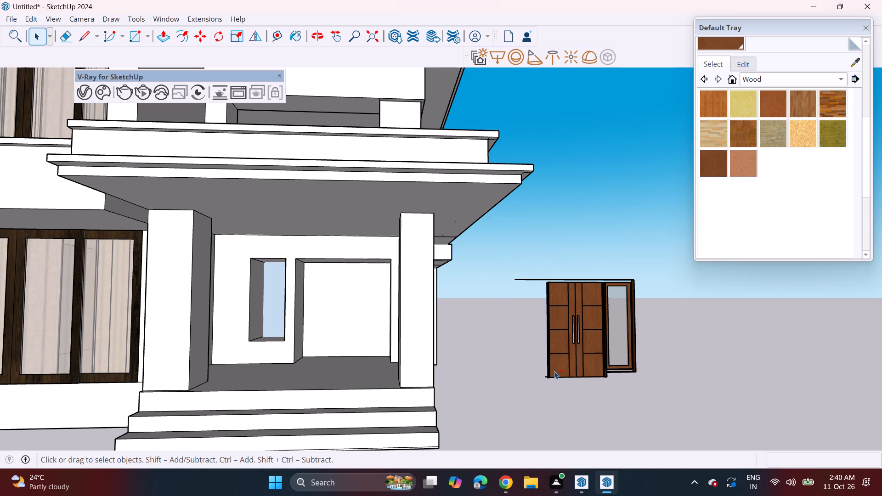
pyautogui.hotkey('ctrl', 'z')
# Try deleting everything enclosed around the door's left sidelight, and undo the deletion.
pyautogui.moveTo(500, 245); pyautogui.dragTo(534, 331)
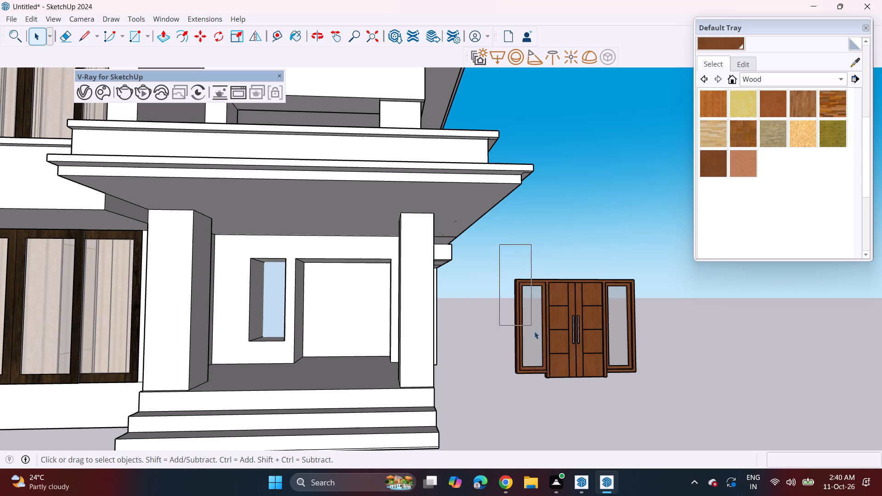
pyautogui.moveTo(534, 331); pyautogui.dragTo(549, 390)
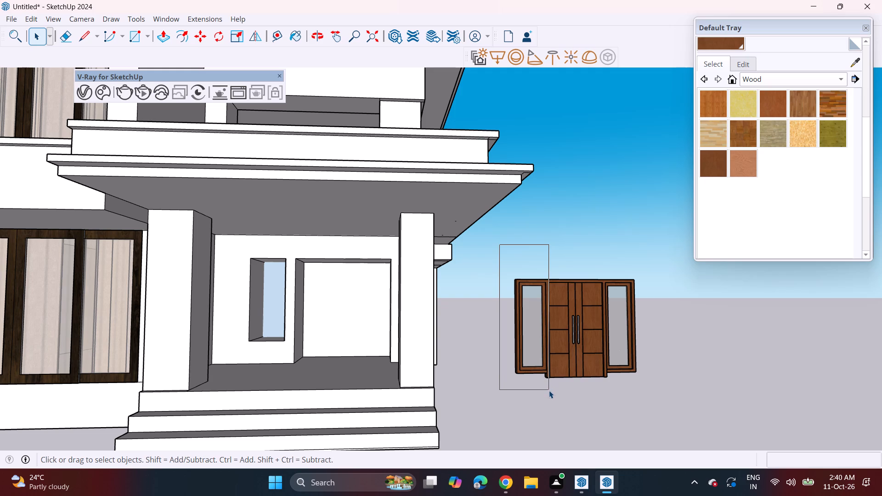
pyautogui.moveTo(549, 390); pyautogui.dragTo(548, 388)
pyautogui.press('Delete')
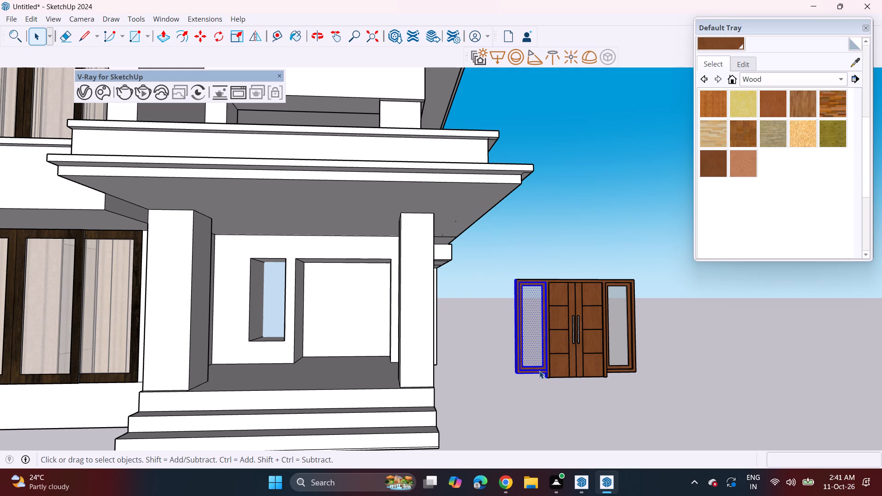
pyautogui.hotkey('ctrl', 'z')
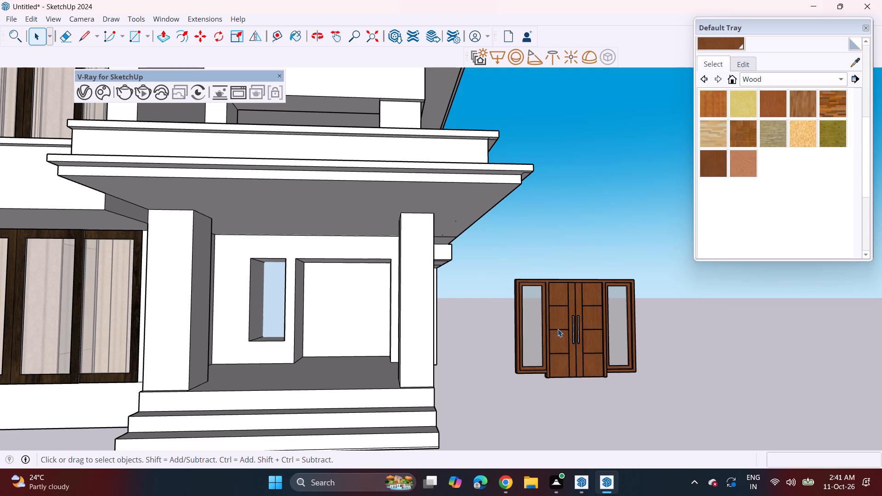
# Delete the left sidelight's glass faces and the inner wooden sash around them, leaving the outer frame in place.
pyautogui.moveTo(528, 300); pyautogui.dragTo(500, 299, button='middle')
pyautogui.scroll(5, 523, 299)
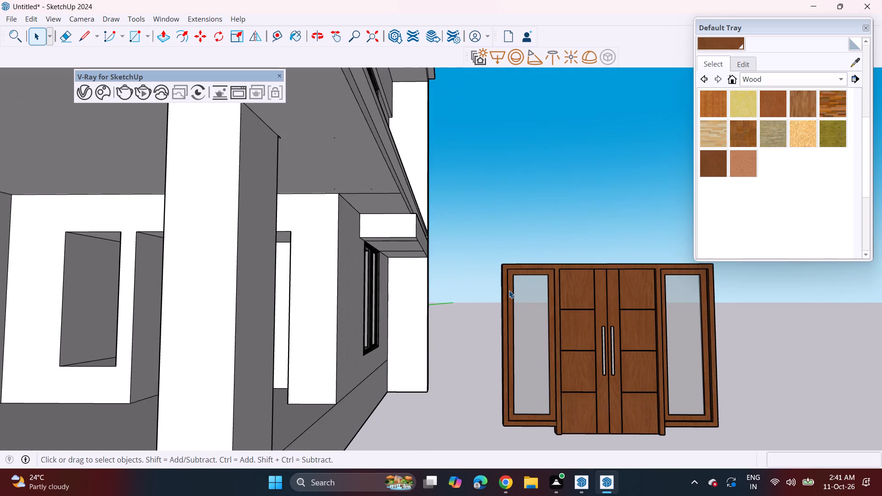
pyautogui.click(513, 289)
pyautogui.press('Delete')
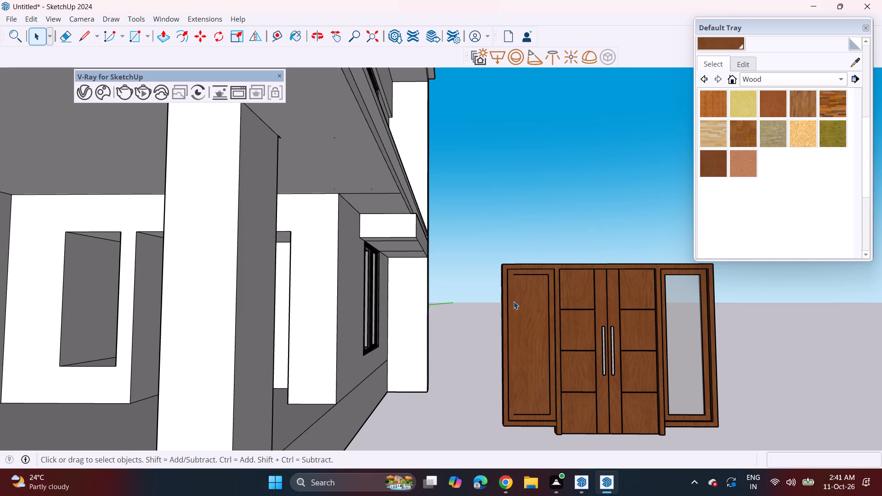
pyautogui.click(514, 302)
pyautogui.press('Delete')
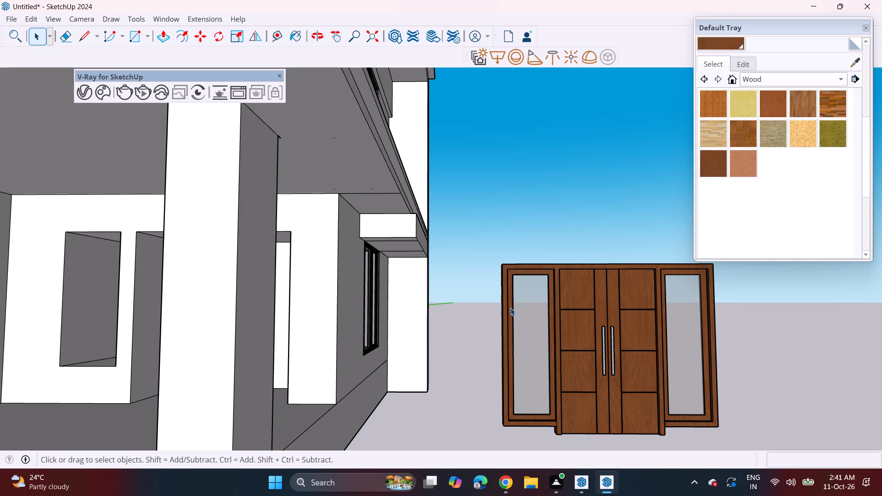
pyautogui.click(510, 308)
pyautogui.press('Delete')
pyautogui.click(514, 320)
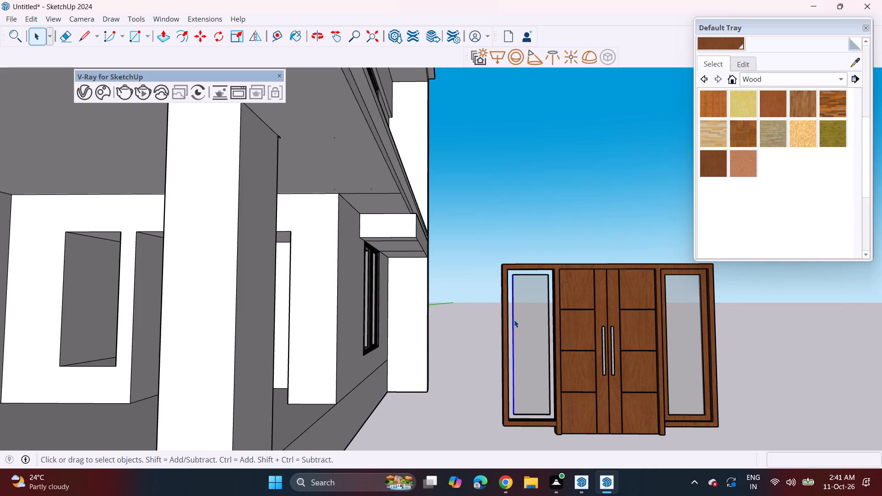
pyautogui.press('Delete')
pyautogui.click(549, 310)
pyautogui.press('Delete')
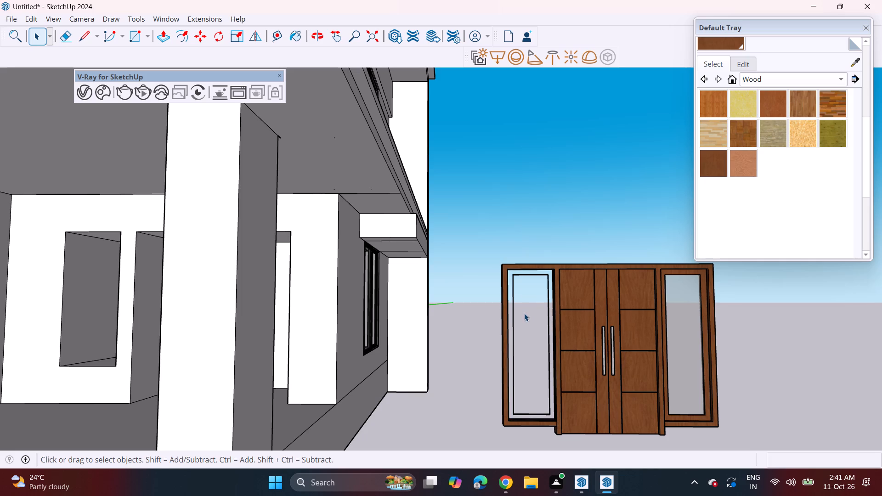
# Delete the leftover edges along both sides and the top of the left sidelight's former glass pane.
pyautogui.click(548, 315)
pyautogui.press('Delete')
pyautogui.click(548, 305)
pyautogui.press('Delete')
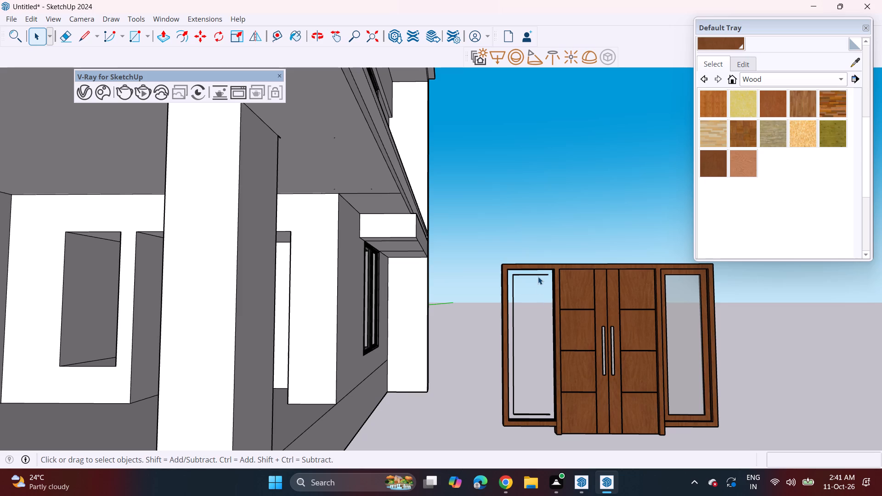
pyautogui.click(538, 276)
pyautogui.click(541, 274)
pyautogui.press('Delete')
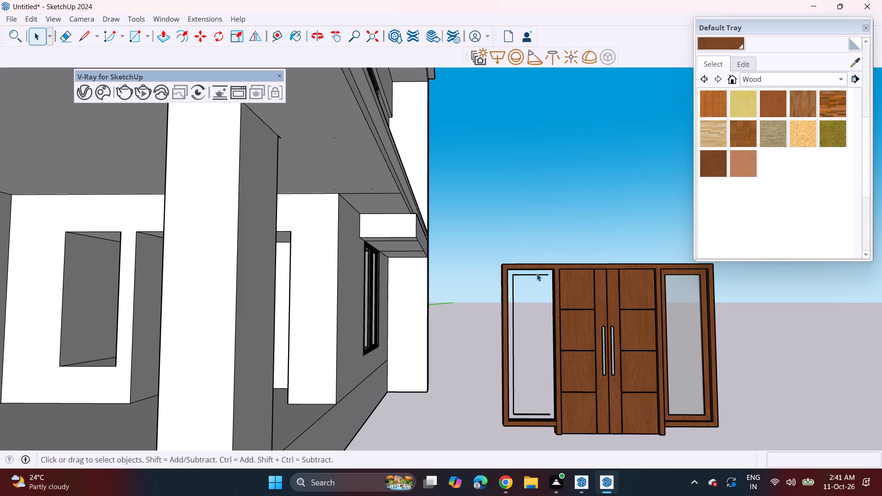
pyautogui.click(537, 274)
pyautogui.press('Delete')
pyautogui.click(533, 276)
pyautogui.press('Delete')
pyautogui.click(513, 292)
pyautogui.press('Delete')
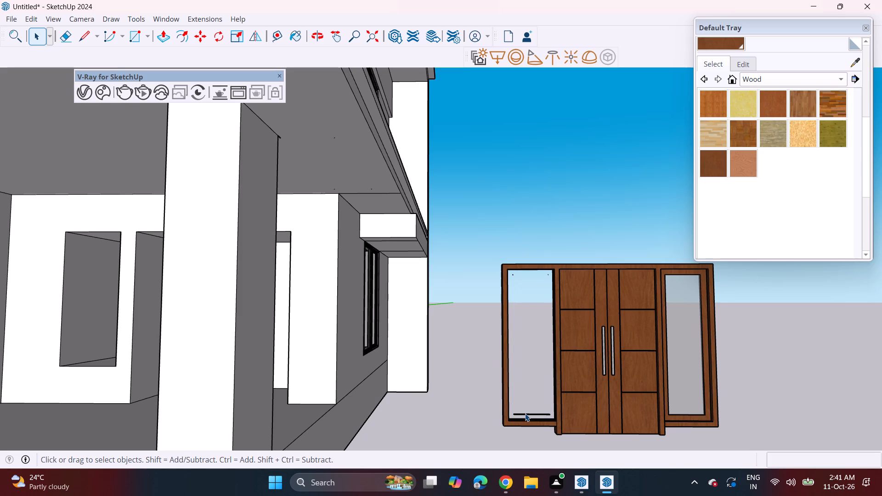
# Delete the leftover edges along the bottom of the left sidelight's former glass pane.
pyautogui.click(525, 413)
pyautogui.click(525, 413)
pyautogui.click(527, 413)
pyautogui.click(529, 414)
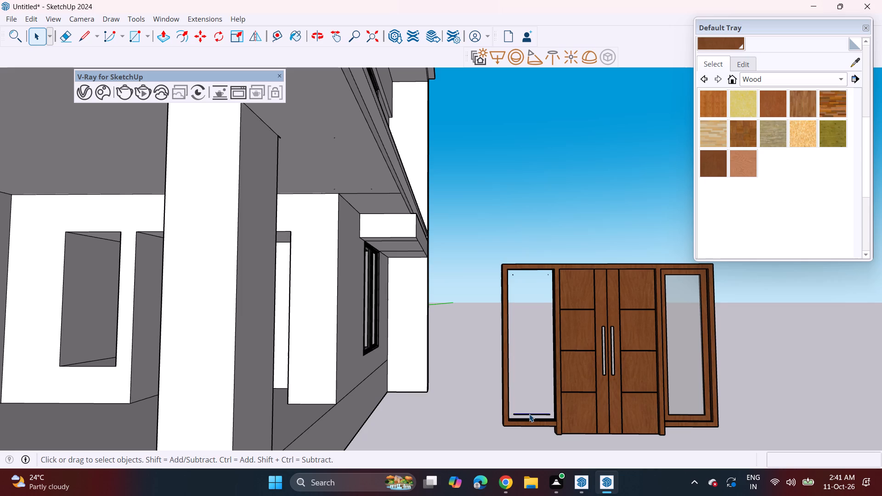
pyautogui.press('Delete')
pyautogui.click(531, 414)
pyautogui.press('Delete')
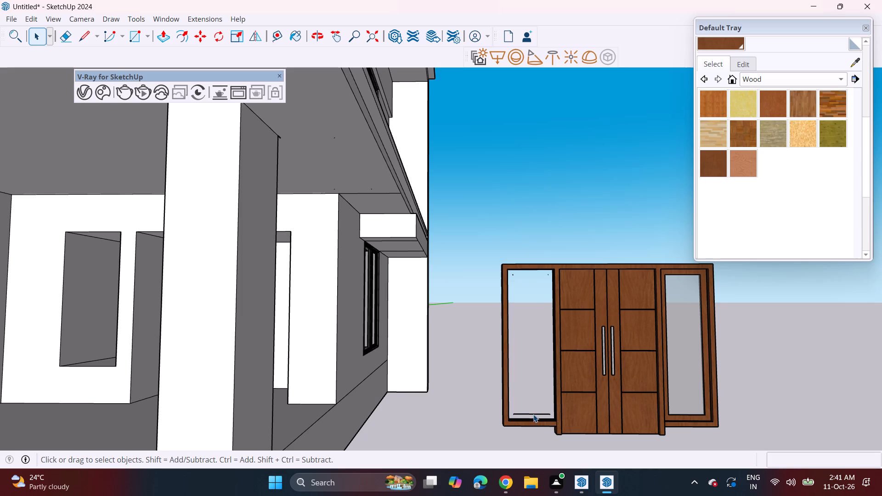
pyautogui.click(533, 414)
pyautogui.press('Delete')
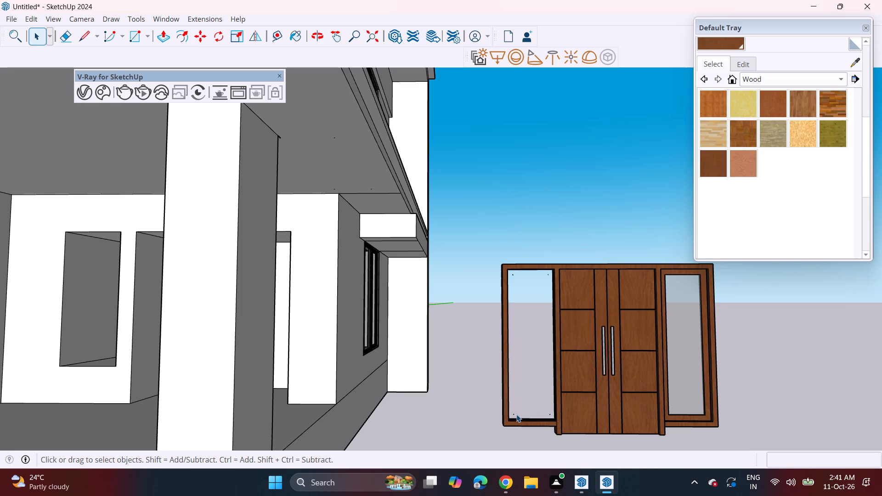
pyautogui.click(514, 414)
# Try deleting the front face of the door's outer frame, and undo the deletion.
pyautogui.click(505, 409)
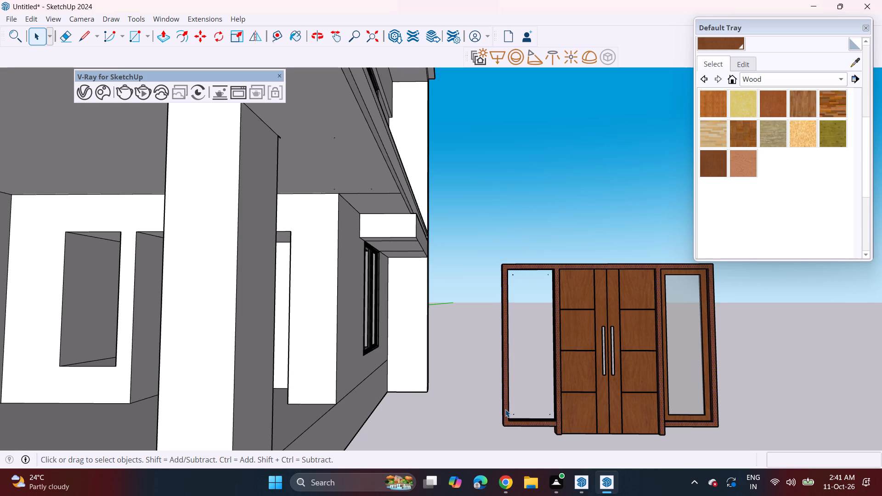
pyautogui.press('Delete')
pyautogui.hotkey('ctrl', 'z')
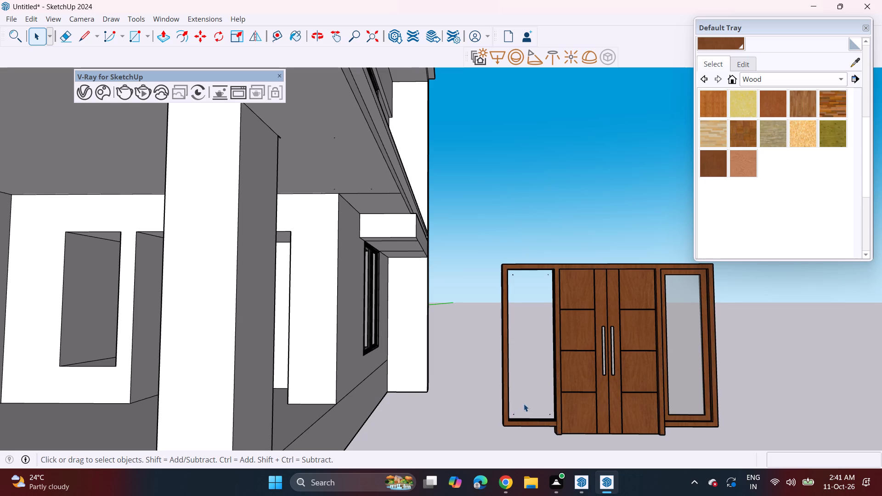
# Draw dividing lines across the top rail's front and upper faces at the left sidelight's inner jamb, about 2 9/16" and 6 3/8" long.
pyautogui.scroll(3, 538, 423)
pyautogui.click(537, 425)
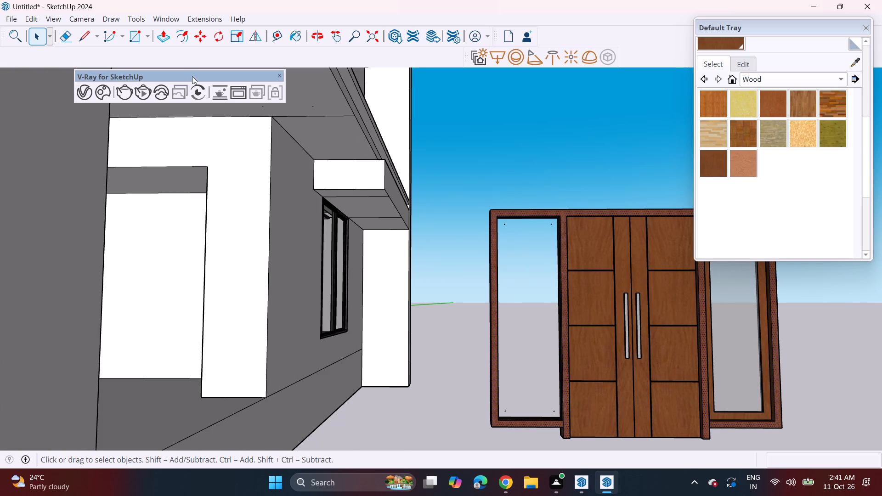
pyautogui.click(82, 34)
pyautogui.scroll(3, 560, 231)
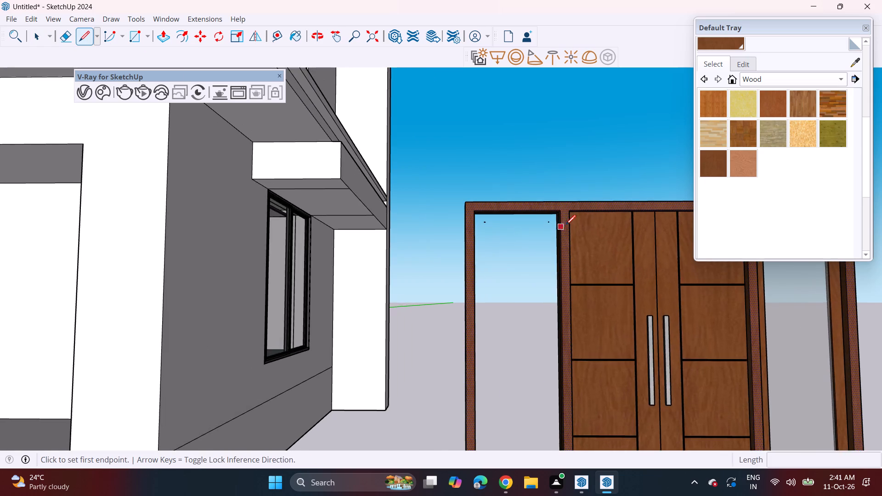
pyautogui.scroll(3, 570, 214)
pyautogui.click(559, 208)
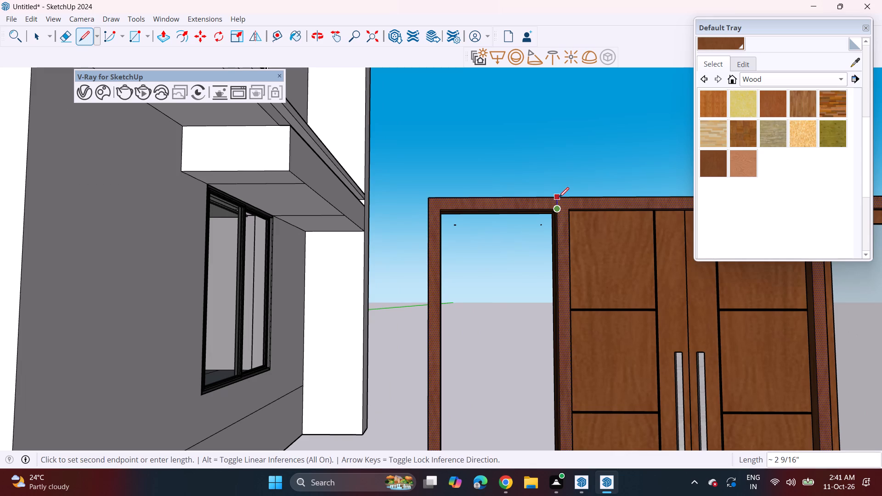
pyautogui.click(559, 197)
pyautogui.moveTo(559, 231); pyautogui.dragTo(561, 310, button='middle')
pyautogui.scroll(2, 564, 281)
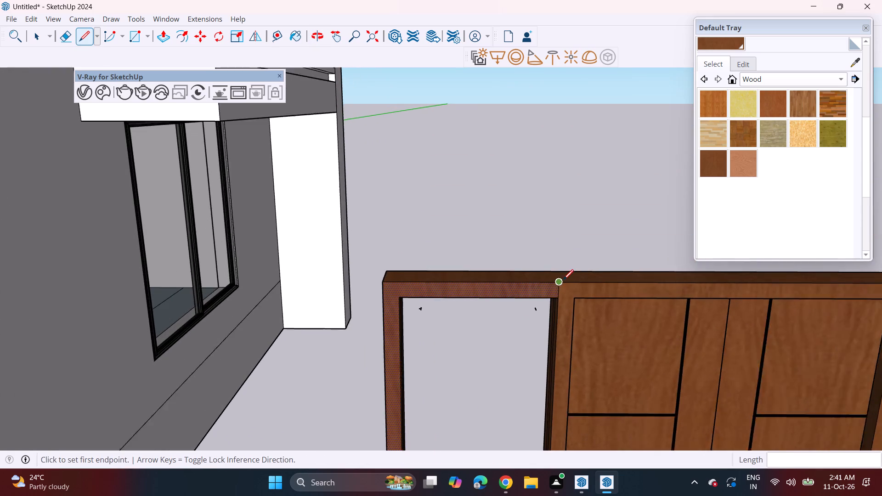
pyautogui.scroll(2, 563, 280)
pyautogui.click(557, 283)
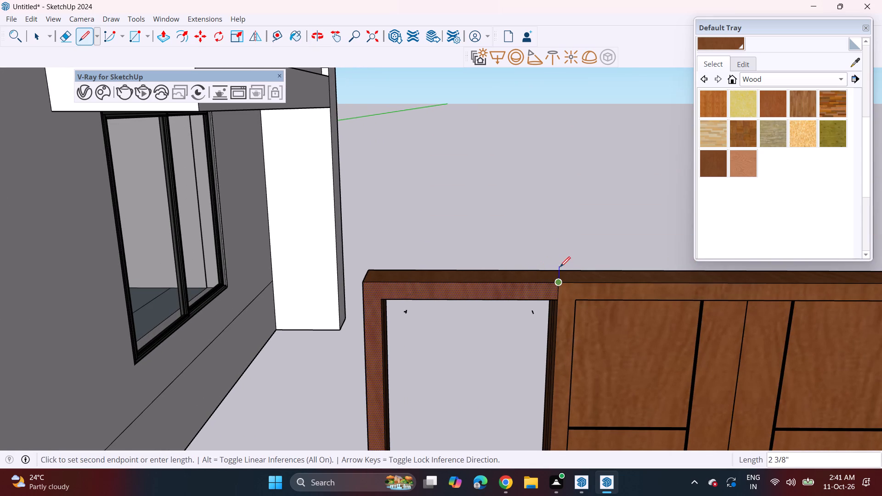
pyautogui.moveTo(549, 310); pyautogui.dragTo(548, 335, button='middle')
pyautogui.click(550, 298)
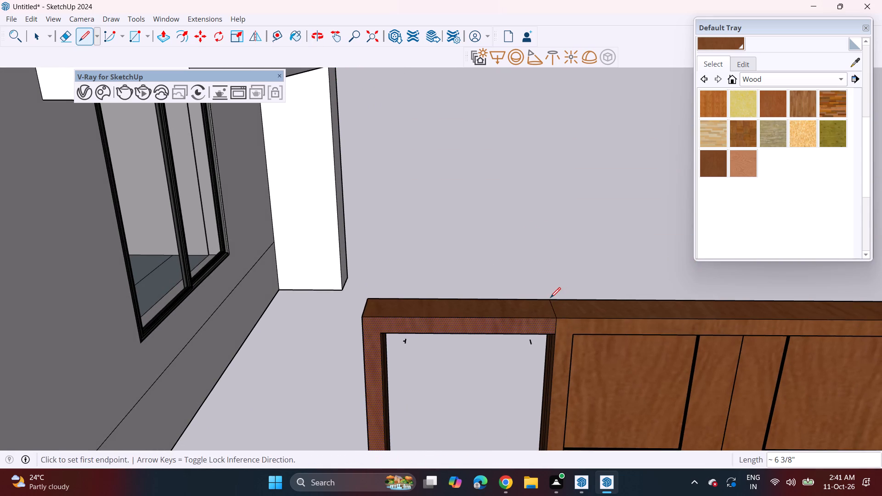
# Draw the matching dividing line down the back face of the top rail at the left sidelight's inner jamb.
pyautogui.moveTo(553, 299); pyautogui.dragTo(133, 295, button='middle')
pyautogui.scroll(2, 257, 250)
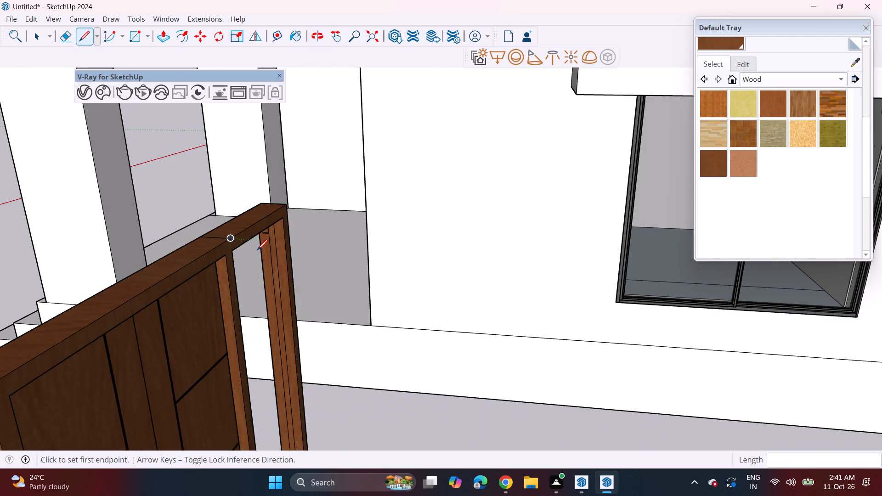
pyautogui.scroll(2, 257, 250)
pyautogui.scroll(-3, 179, 239)
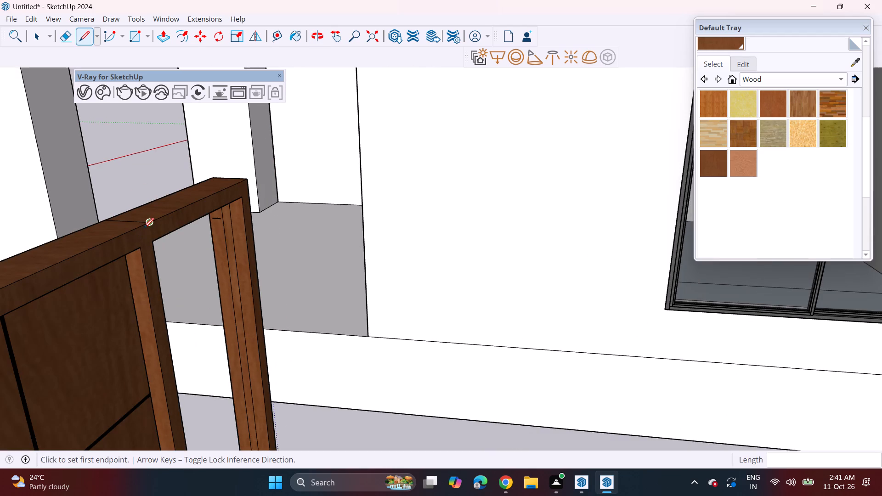
pyautogui.moveTo(145, 225); pyautogui.dragTo(151, 227)
pyautogui.click(156, 243)
# Erase the edges of the top rail section spanning the left sidelight, up to the dividing lines.
pyautogui.moveTo(177, 238); pyautogui.dragTo(229, 250, button='middle')
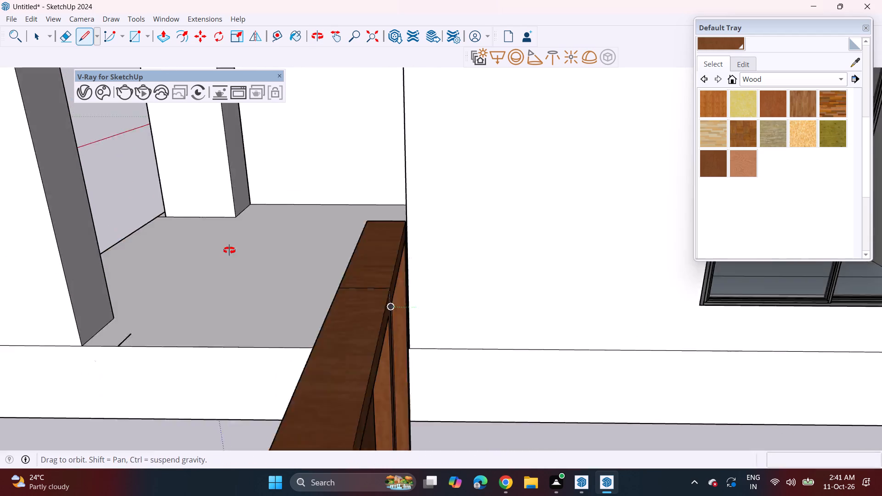
pyautogui.moveTo(229, 250); pyautogui.dragTo(284, 249, button='middle')
pyautogui.scroll(-6, 285, 249)
pyautogui.moveTo(306, 356); pyautogui.dragTo(452, 345, button='middle')
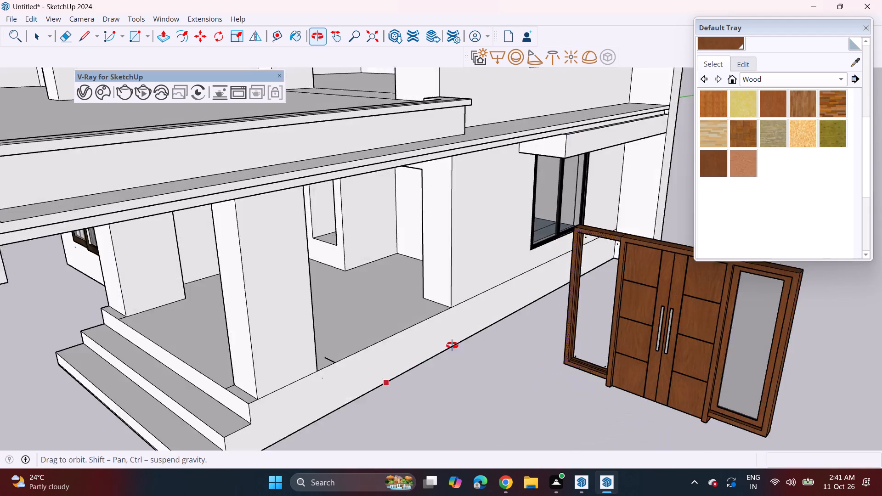
pyautogui.moveTo(452, 345); pyautogui.dragTo(570, 338, button='middle')
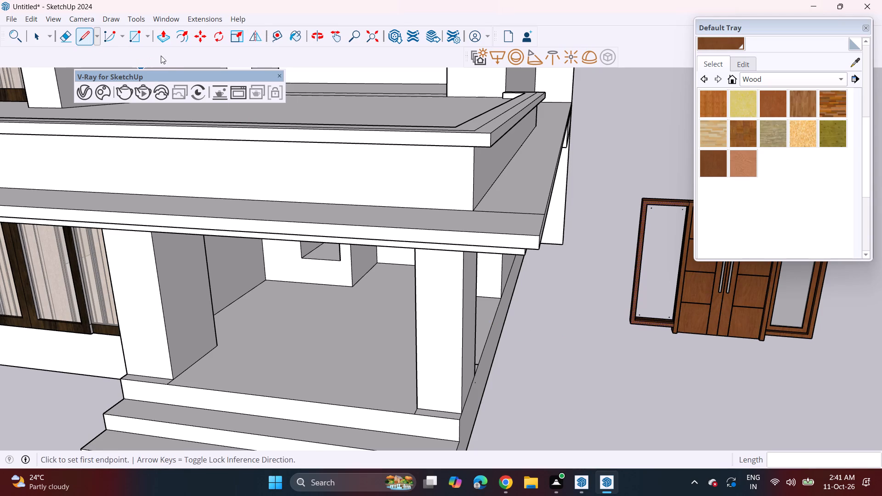
pyautogui.doubleClick(67, 41)
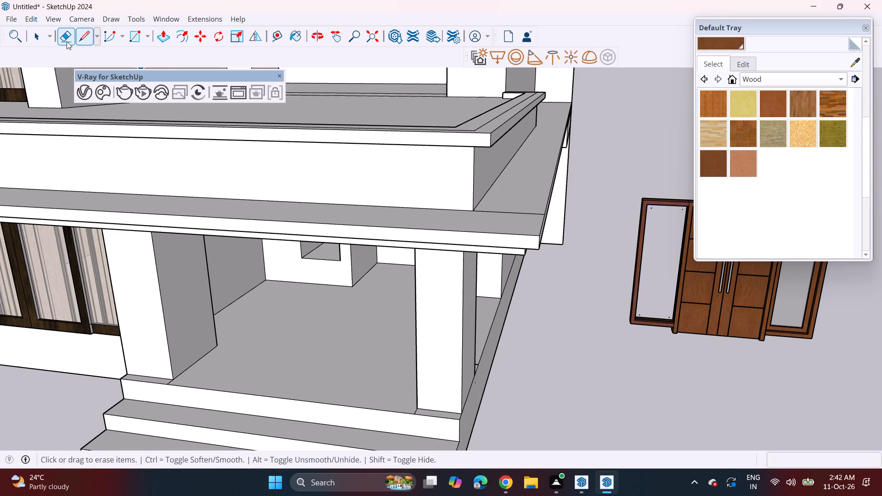
pyautogui.moveTo(666, 198); pyautogui.dragTo(666, 203)
pyautogui.click(666, 203)
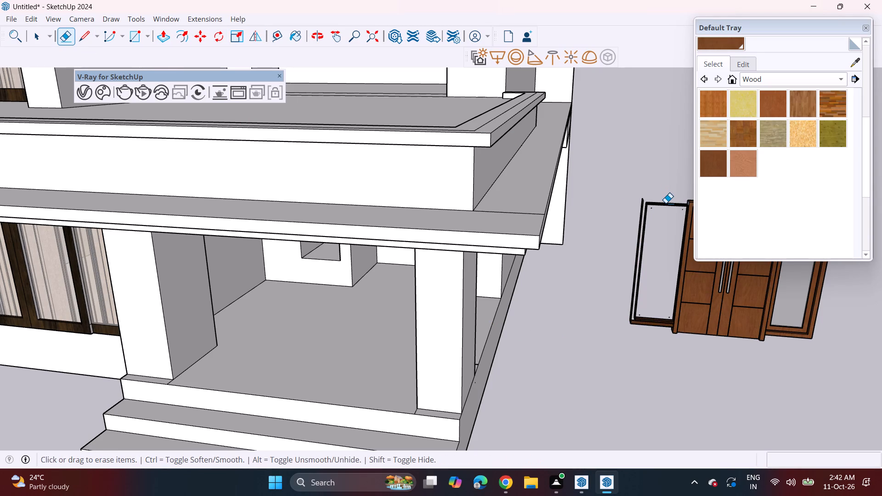
pyautogui.moveTo(640, 216); pyautogui.dragTo(496, 215, button='middle')
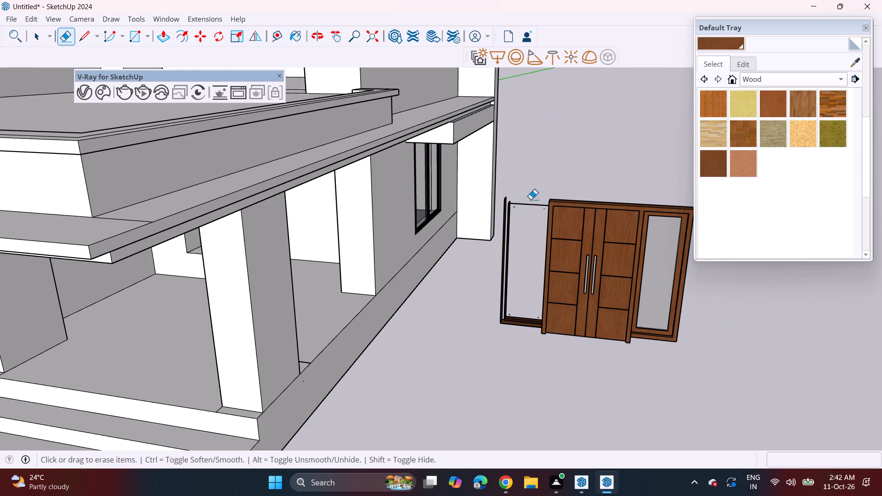
pyautogui.moveTo(537, 199); pyautogui.dragTo(529, 213)
# Erase the remaining vertical edges of the outer left jamb, including the stubs at its upper end.
pyautogui.moveTo(512, 210); pyautogui.dragTo(512, 220)
pyautogui.moveTo(508, 228); pyautogui.dragTo(508, 238)
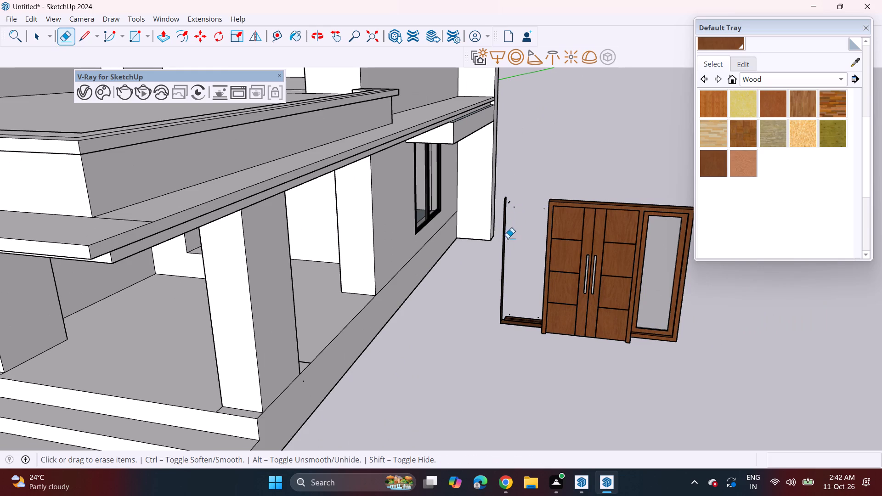
pyautogui.click(505, 243)
pyautogui.doubleClick(504, 248)
pyautogui.moveTo(503, 203); pyautogui.dragTo(509, 202)
pyautogui.moveTo(508, 196); pyautogui.dragTo(507, 200)
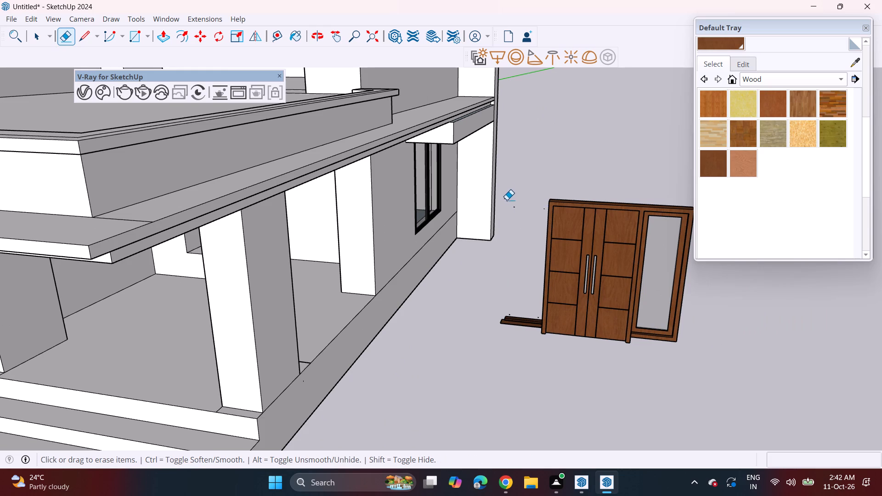
# Erase the stray edges left beside the door's upper corner where the left sidelight stood.
pyautogui.moveTo(507, 200); pyautogui.dragTo(508, 202)
pyautogui.click(505, 196)
pyautogui.moveTo(506, 197); pyautogui.dragTo(515, 217)
pyautogui.moveTo(510, 204); pyautogui.dragTo(514, 209)
pyautogui.moveTo(516, 206); pyautogui.dragTo(527, 206)
pyautogui.moveTo(531, 201); pyautogui.dragTo(537, 201)
pyautogui.moveTo(541, 195); pyautogui.dragTo(543, 204)
# Erase the leftover bottom rail pieces of the removed left sidelight, including the small stray edges beside the door.
pyautogui.moveTo(522, 294); pyautogui.dragTo(513, 337)
pyautogui.click(514, 316)
pyautogui.moveTo(513, 316); pyautogui.dragTo(512, 324)
pyautogui.moveTo(498, 321); pyautogui.dragTo(516, 304)
pyautogui.moveTo(515, 309); pyautogui.dragTo(509, 316)
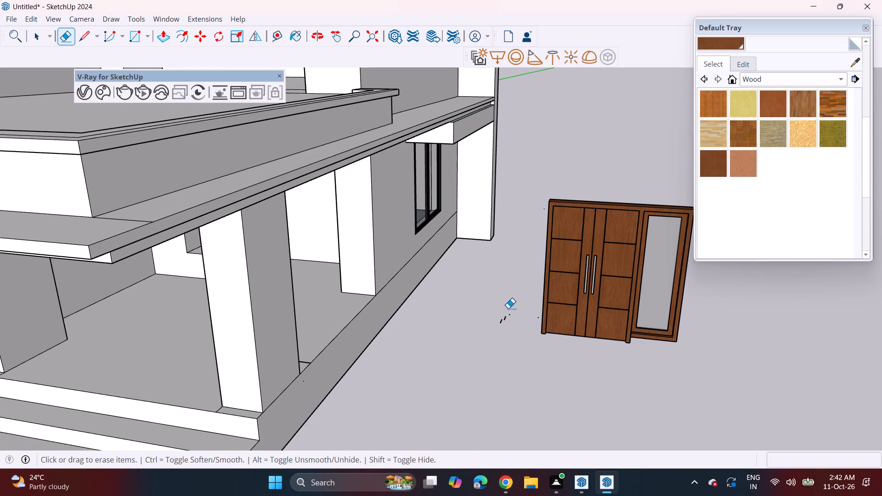
pyautogui.click(507, 312)
pyautogui.click(508, 317)
pyautogui.moveTo(510, 313); pyautogui.dragTo(509, 321)
pyautogui.moveTo(520, 304); pyautogui.dragTo(585, 288, button='middle')
pyautogui.scroll(4, 557, 295)
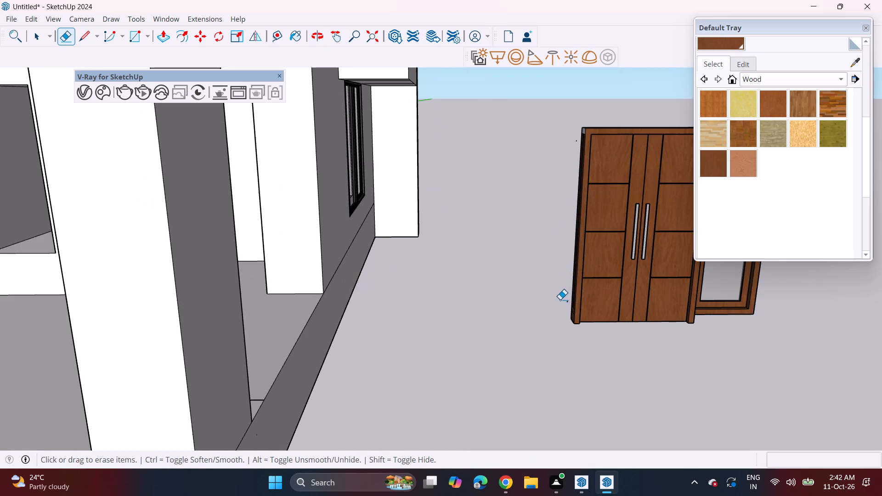
pyautogui.click(567, 302)
# Make one group of the whole trimmed door, including its leaves, frame and remaining sidelight.
pyautogui.scroll(-8, 539, 299)
pyautogui.moveTo(543, 286); pyautogui.dragTo(525, 264, button='middle')
pyautogui.press('space')
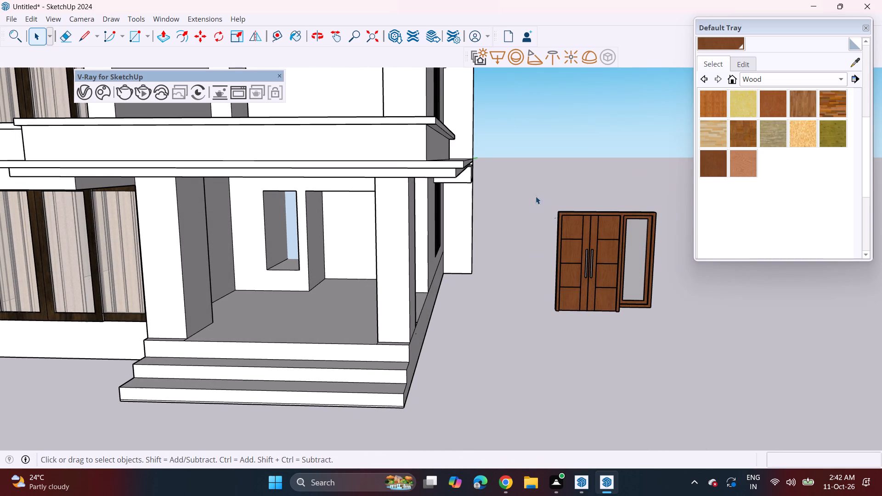
pyautogui.moveTo(537, 164); pyautogui.dragTo(663, 344)
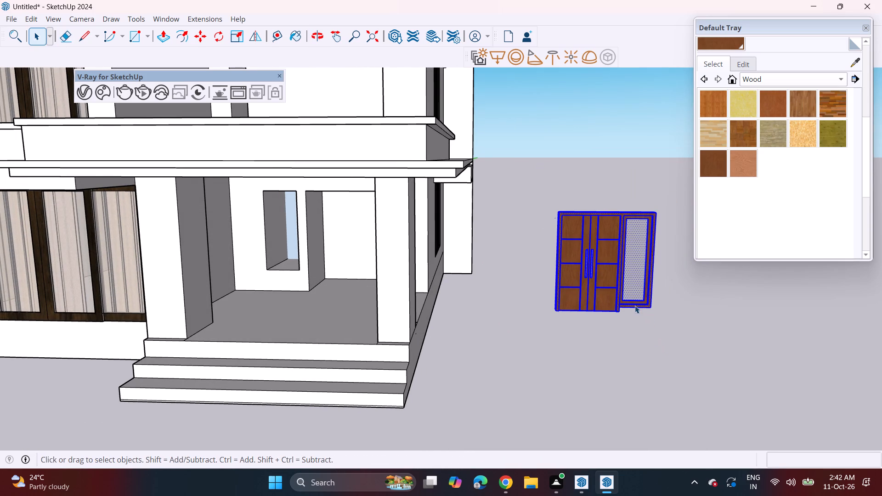
pyautogui.rightClick(632, 284)
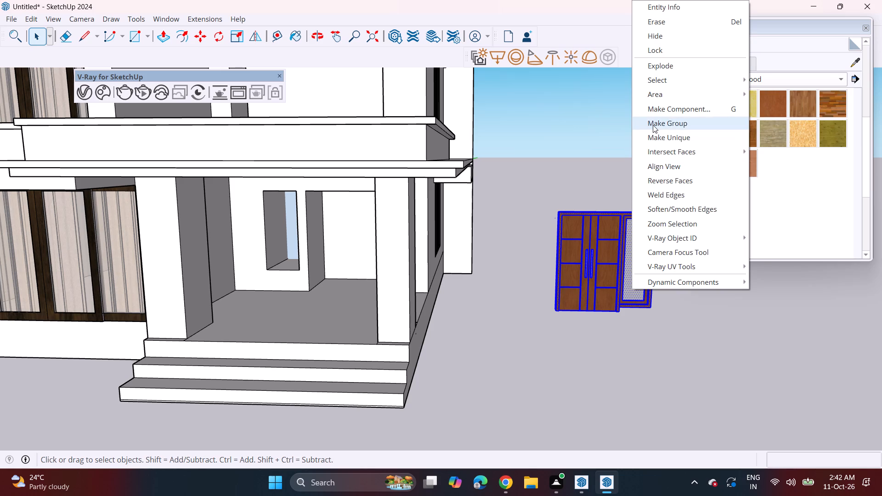
pyautogui.click(653, 125)
# Move the door group by its upper left corner onto the upper left corner of the villa's front entrance opening.
pyautogui.scroll(2, 634, 301)
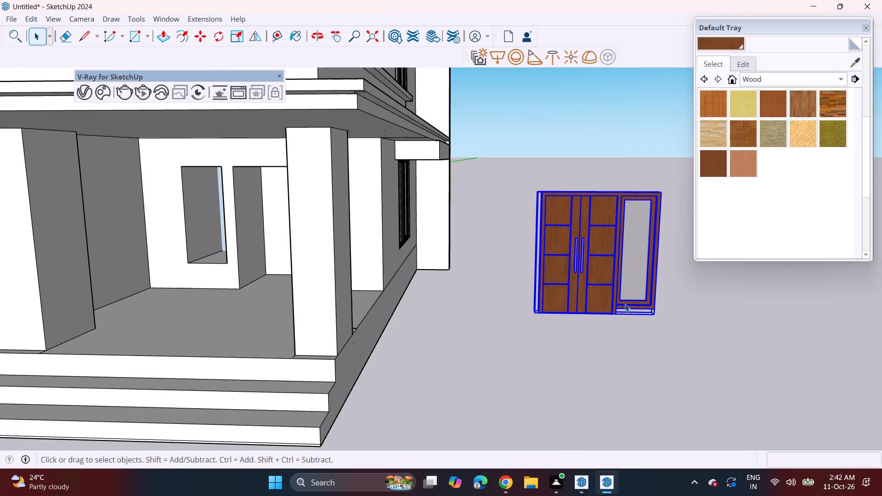
pyautogui.keyDown('shift'); pyautogui.moveTo(598, 321); pyautogui.dragTo(632, 321, button='middle'); pyautogui.keyUp('shift')
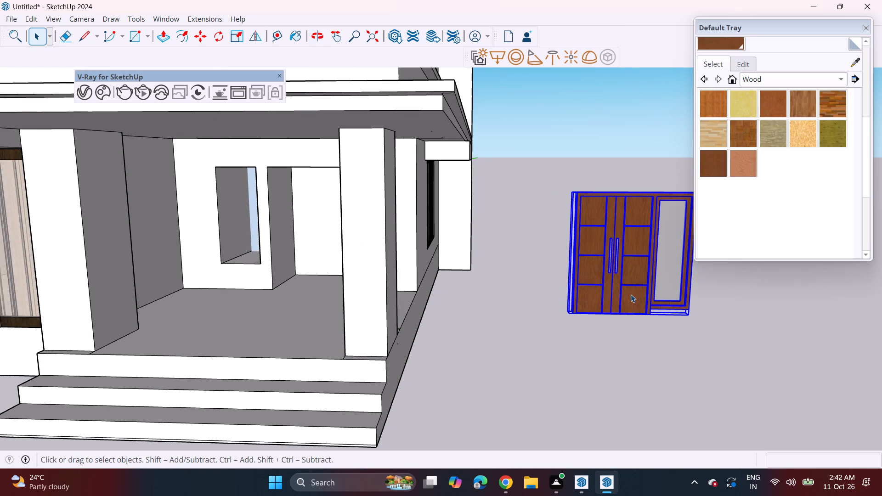
pyautogui.press('m')
pyautogui.click(575, 192)
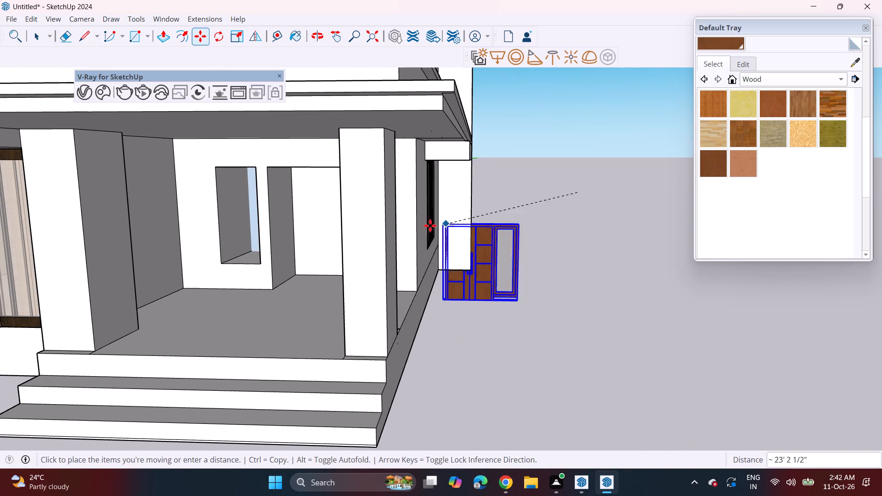
pyautogui.moveTo(307, 220); pyautogui.dragTo(396, 207, button='middle')
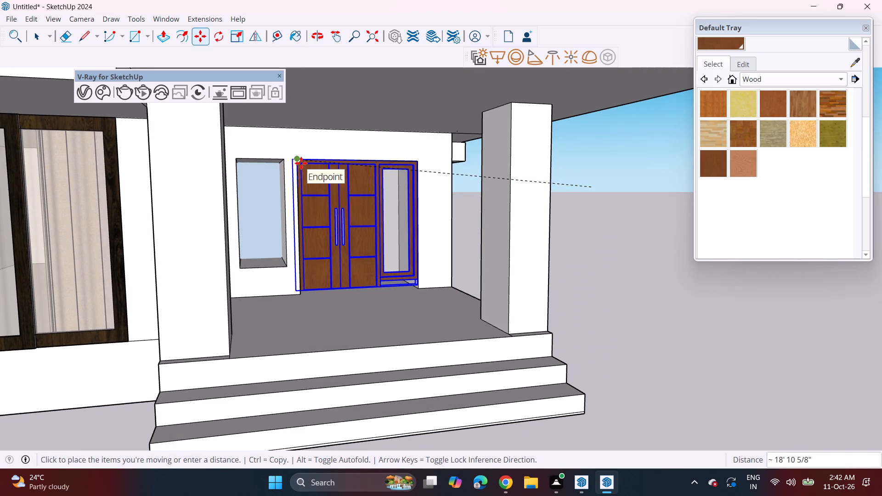
pyautogui.click(301, 163)
# Scale the door group downward along the blue axis by about 1.11 to close the gap above the porch floor.
pyautogui.moveTo(386, 254); pyautogui.dragTo(365, 241, button='middle')
pyautogui.moveTo(379, 270); pyautogui.dragTo(215, 288, button='middle')
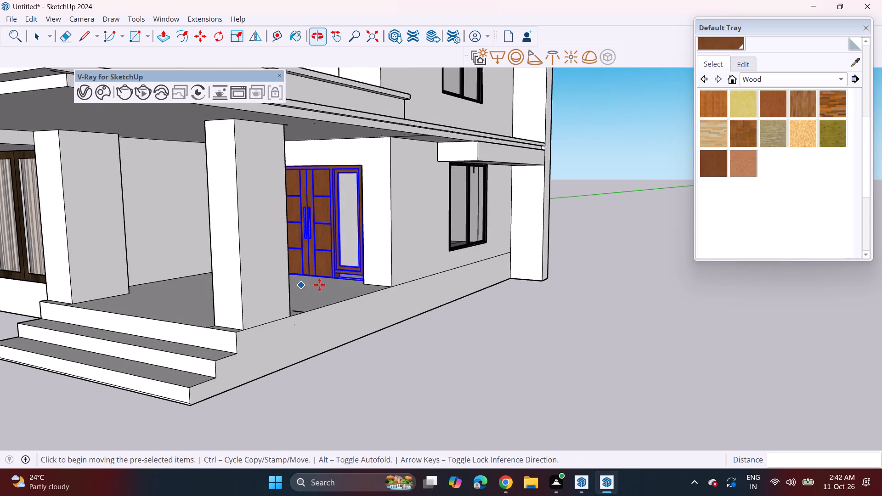
pyautogui.scroll(5, 321, 285)
pyautogui.moveTo(321, 286); pyautogui.dragTo(304, 257, button='middle')
pyautogui.scroll(6, 305, 255)
pyautogui.moveTo(301, 247); pyautogui.dragTo(301, 256, button='middle')
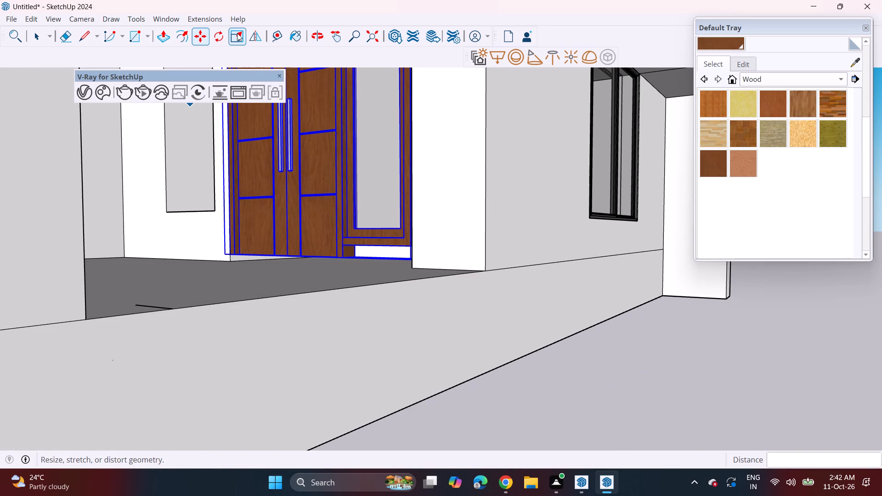
pyautogui.moveTo(237, 33); pyautogui.dragTo(242, 37)
pyautogui.scroll(8, 333, 235)
pyautogui.click(307, 263)
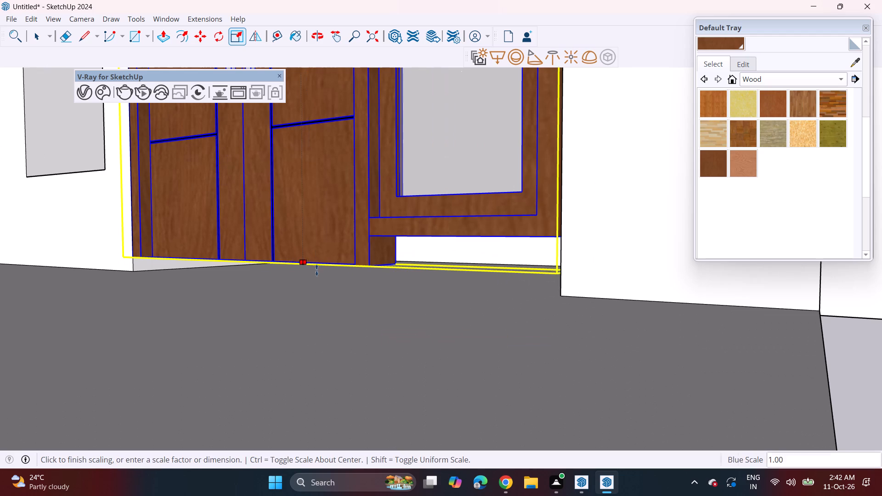
pyautogui.moveTo(481, 336); pyautogui.dragTo(458, 329, button='middle')
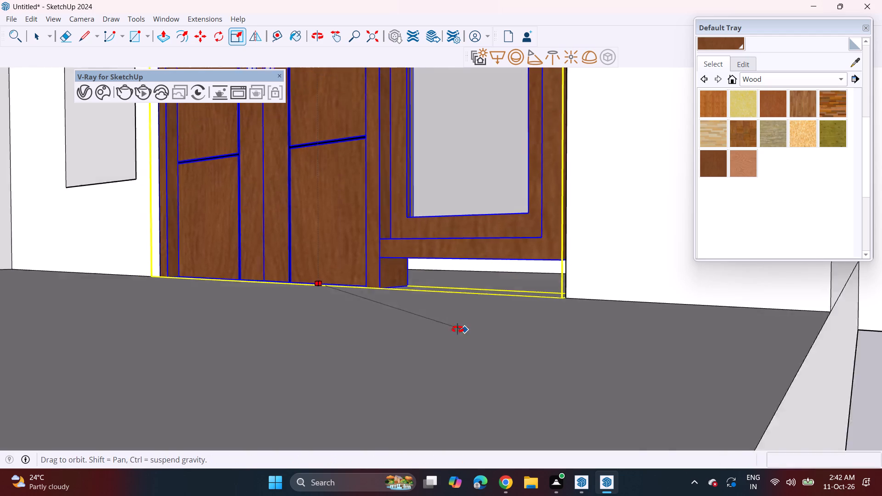
pyautogui.moveTo(458, 329); pyautogui.dragTo(409, 314, button='middle')
pyautogui.scroll(-5, 405, 307)
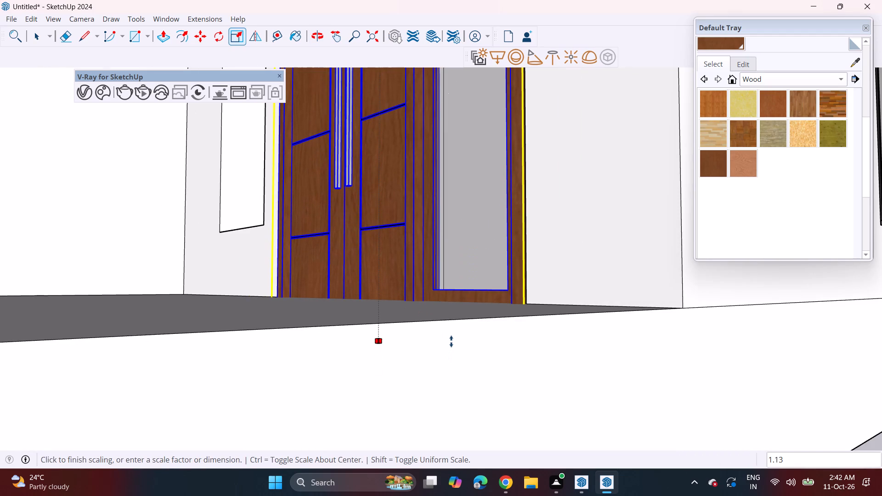
pyautogui.click(454, 335)
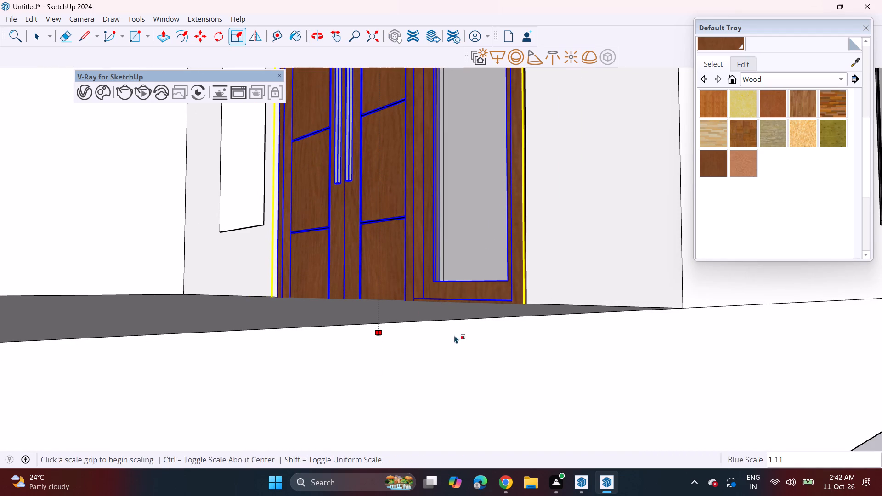
pyautogui.moveTo(450, 308); pyautogui.dragTo(488, 326, button='middle')
pyautogui.scroll(-17, 497, 303)
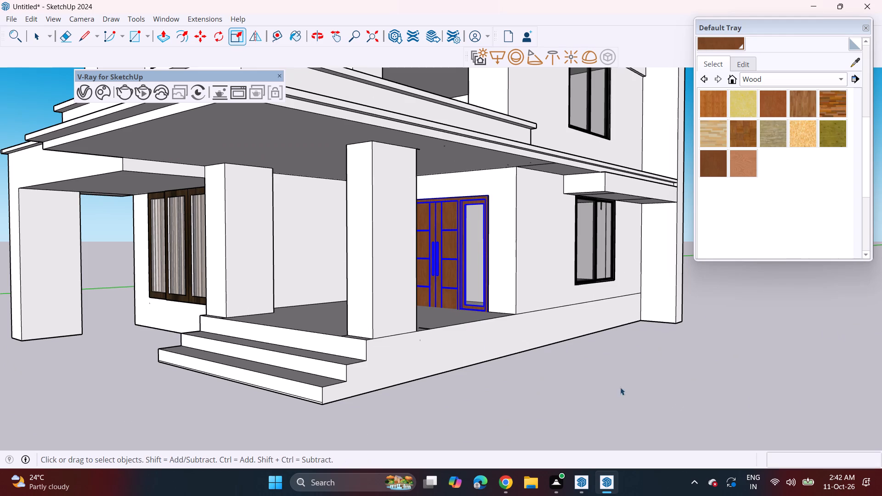
pyautogui.press('space')
pyautogui.click(713, 366)
# Import the Wood+Door (2) model from the Downloads folder again.
pyautogui.moveTo(246, 344); pyautogui.dragTo(375, 349, button='middle')
pyautogui.middleClick(377, 349)
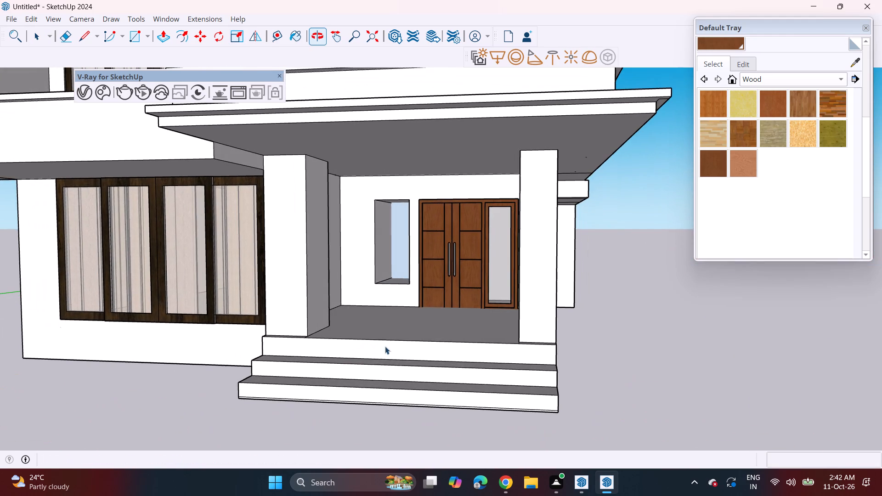
pyautogui.click(493, 297)
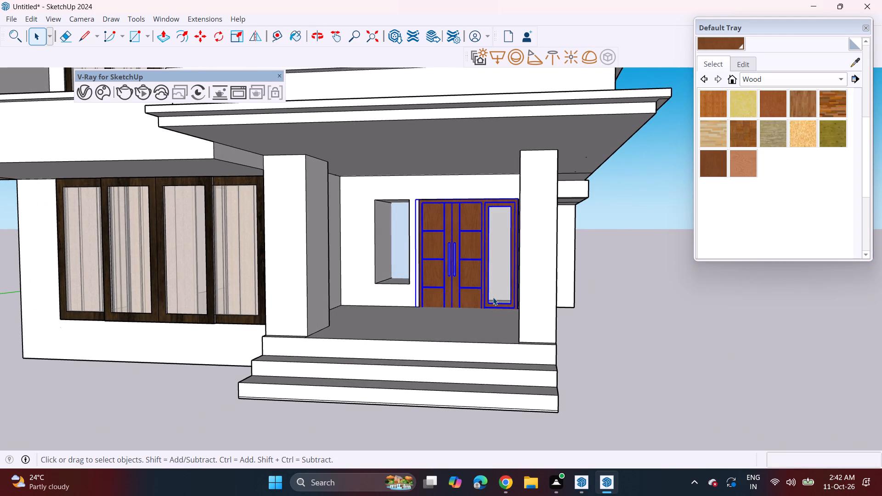
pyautogui.click(11, 19)
pyautogui.click(66, 174)
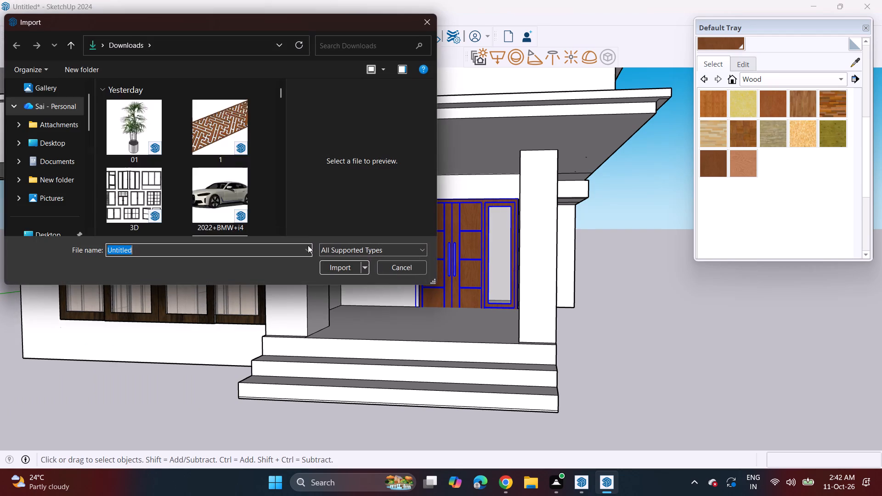
pyautogui.scroll(-3, 226, 139)
pyautogui.scroll(2, 210, 135)
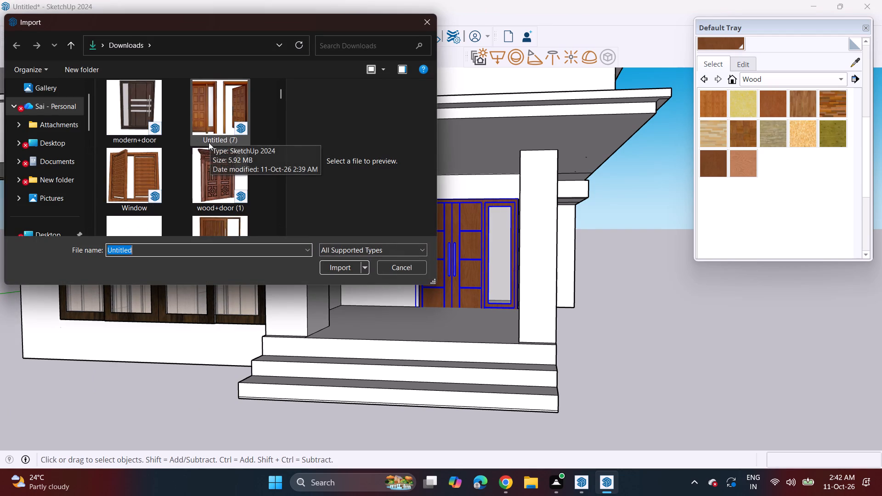
pyautogui.scroll(-3, 209, 142)
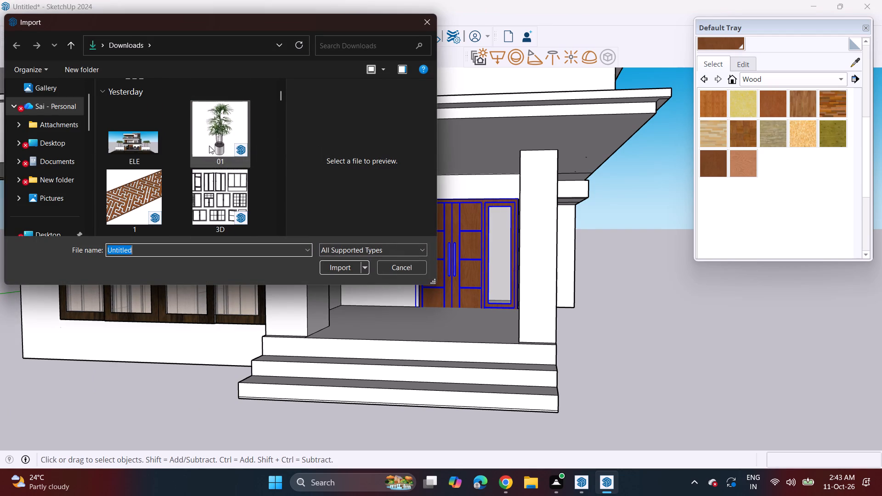
pyautogui.scroll(4, 209, 146)
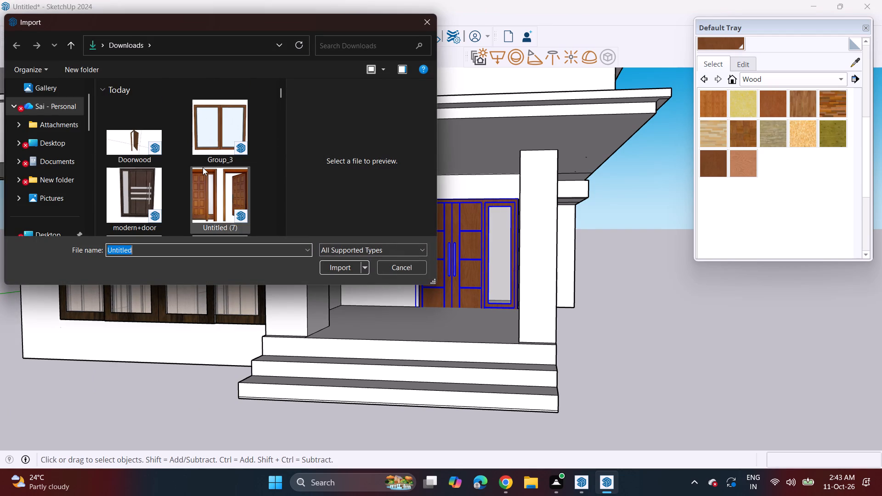
pyautogui.scroll(-2, 202, 168)
pyautogui.scroll(1, 171, 158)
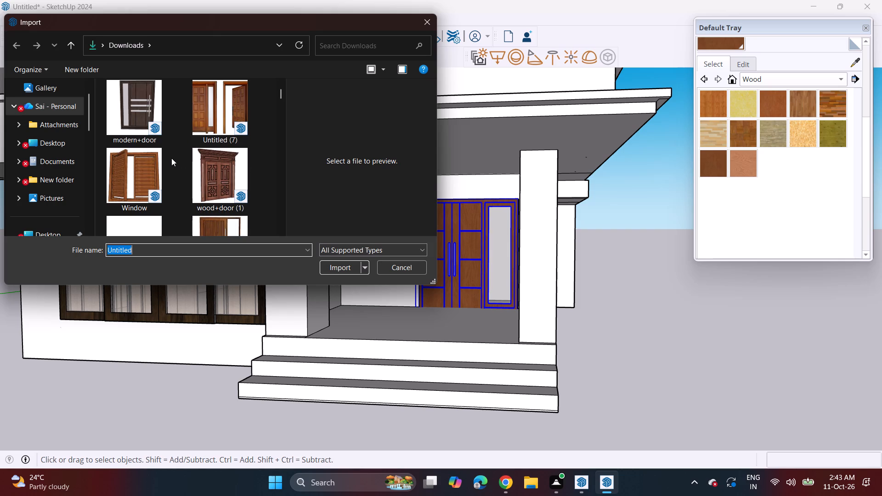
pyautogui.scroll(1, 174, 161)
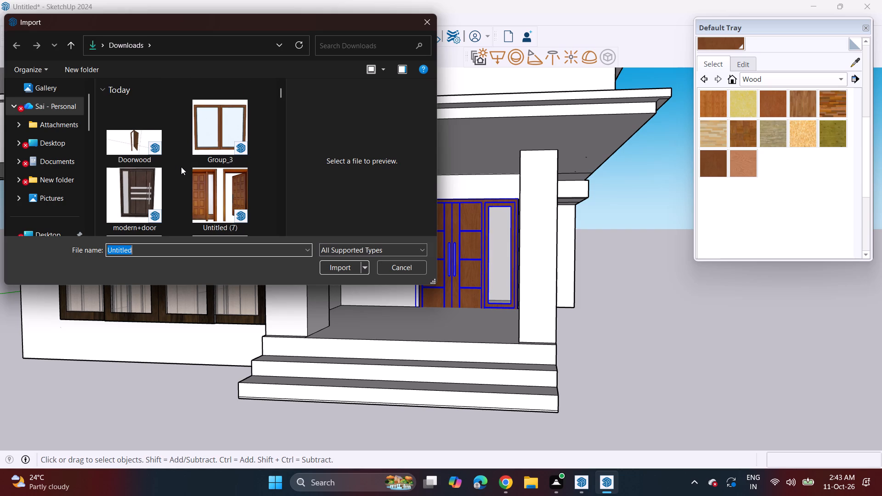
pyautogui.scroll(-1, 189, 172)
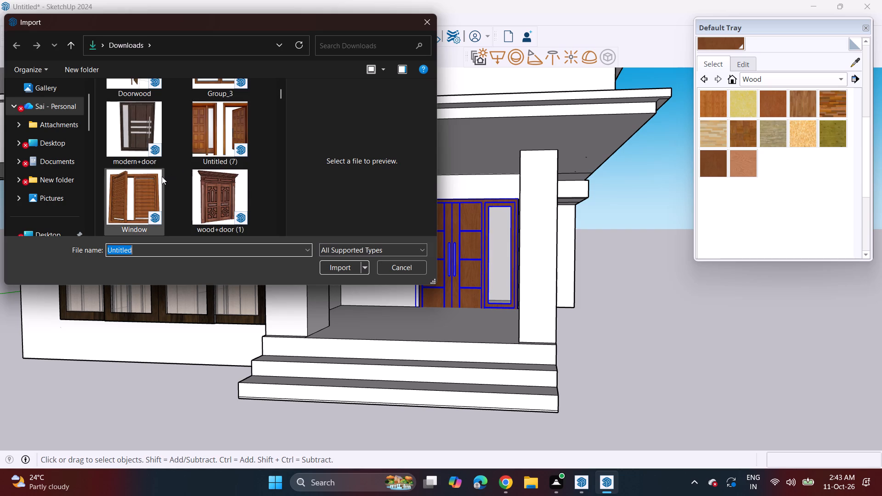
pyautogui.scroll(-2, 162, 176)
pyautogui.click(140, 136)
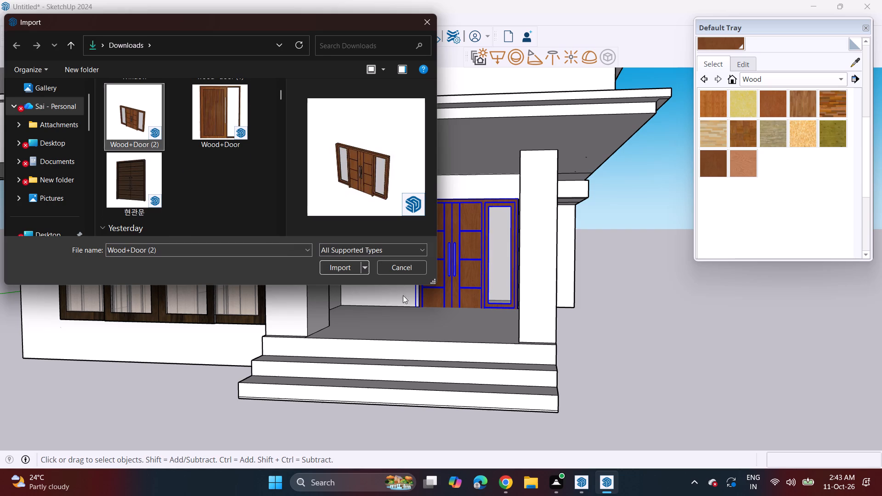
pyautogui.click(333, 272)
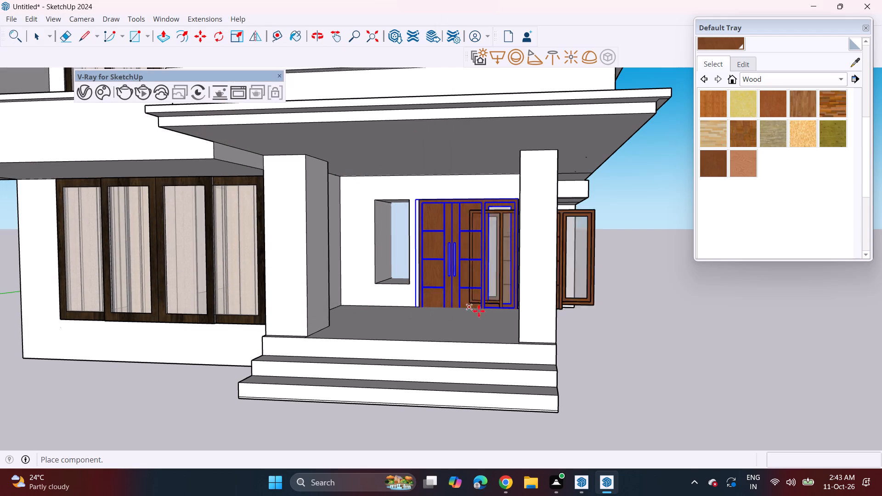
# Place the second imported double door on the open ground beside the villa.
pyautogui.keyDown('shift'); pyautogui.moveTo(624, 364); pyautogui.dragTo(335, 321, button='middle'); pyautogui.keyUp('shift')
pyautogui.scroll(-2, 345, 321)
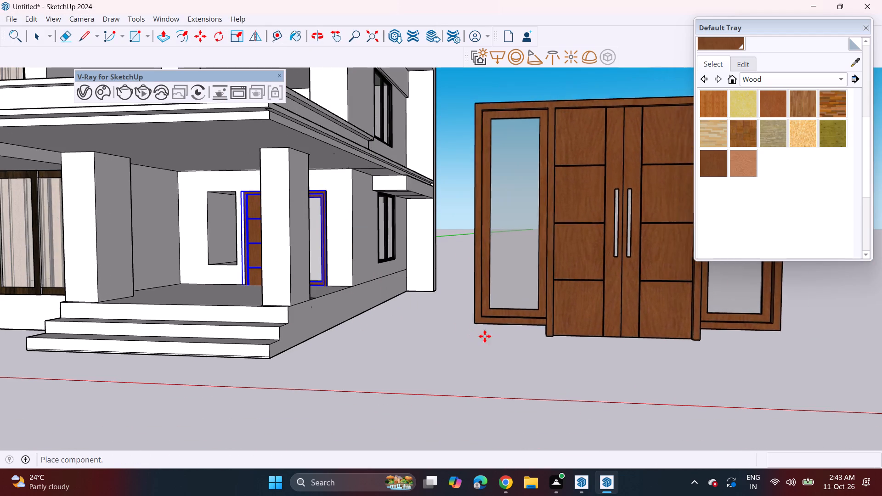
pyautogui.click(494, 331)
pyautogui.scroll(-7, 477, 345)
pyautogui.moveTo(499, 346); pyautogui.dragTo(530, 351, button='middle')
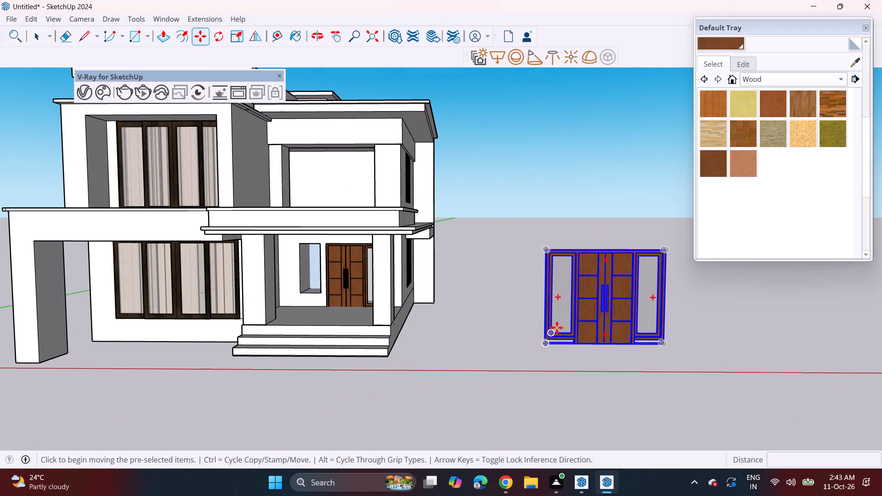
# Explode the newly placed door component and the object nested inside it into separately selectable parts.
pyautogui.rightClick(627, 298)
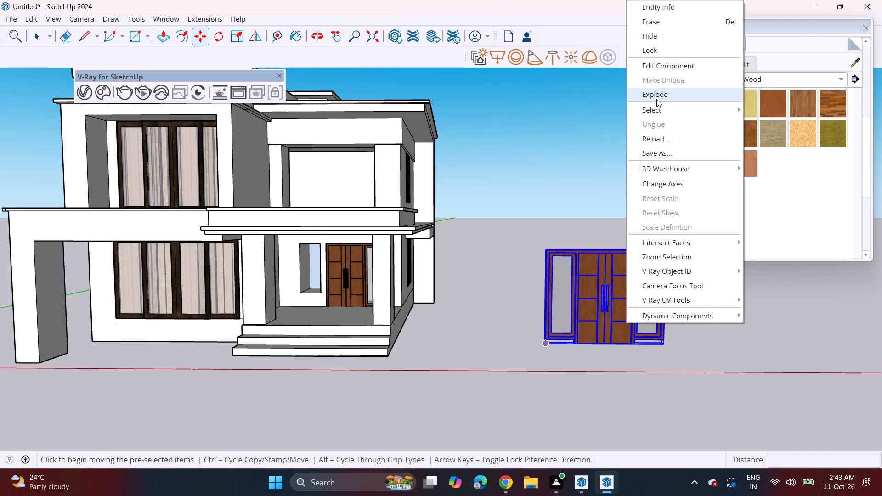
pyautogui.click(656, 99)
pyautogui.click(606, 293)
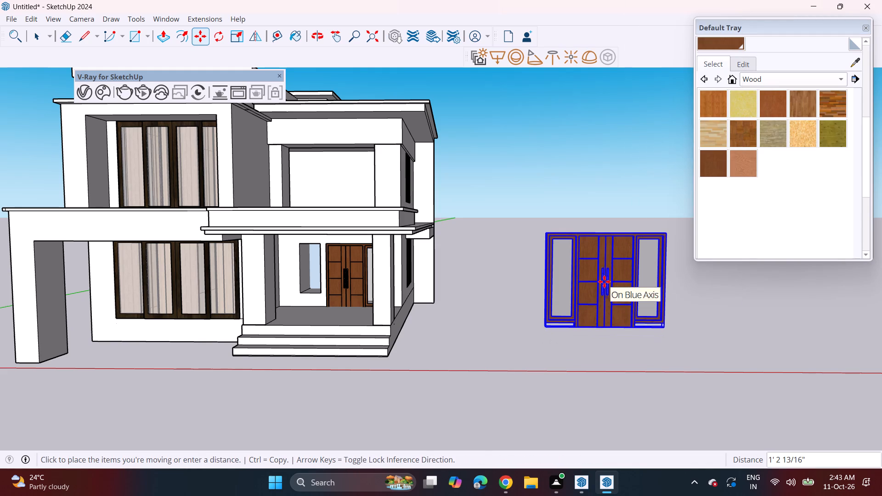
pyautogui.press('space')
pyautogui.rightClick(603, 288)
pyautogui.click(632, 100)
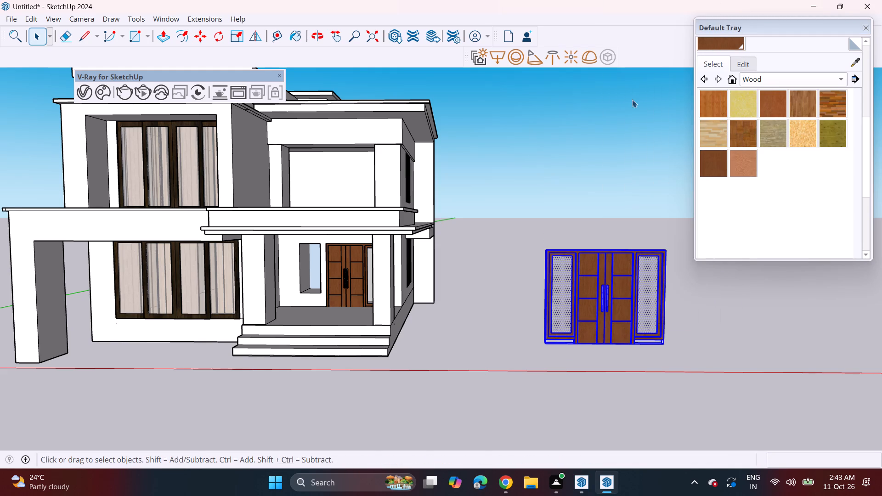
pyautogui.click(605, 364)
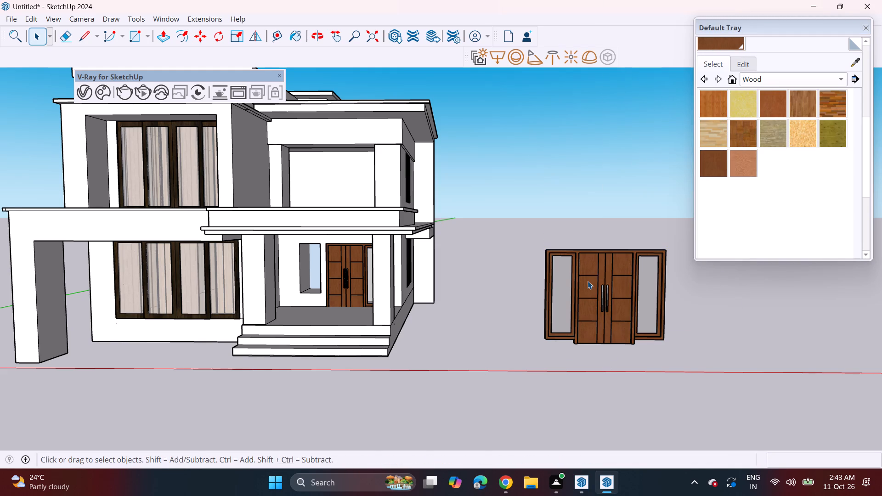
# Delete the double door leaves and the sidelight glass from the second door, keeping only its wooden frame.
pyautogui.click(588, 281)
pyautogui.moveTo(571, 213); pyautogui.dragTo(692, 361)
pyautogui.press('Delete')
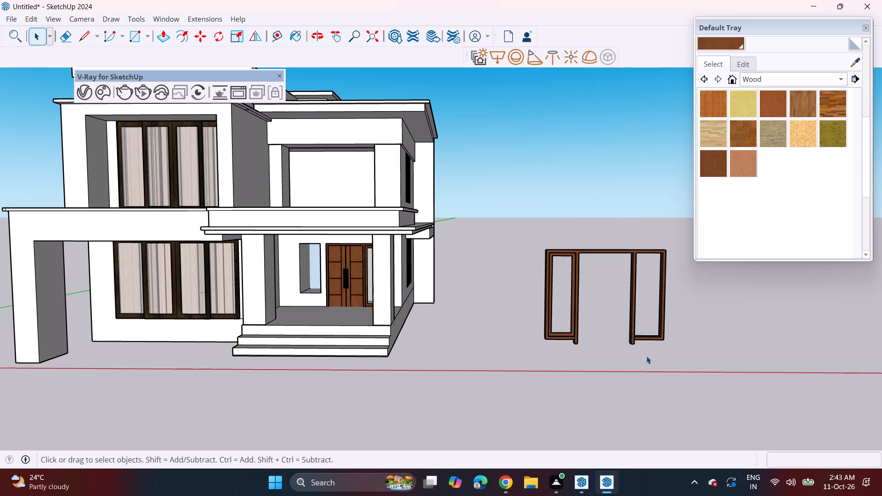
pyautogui.scroll(6, 588, 247)
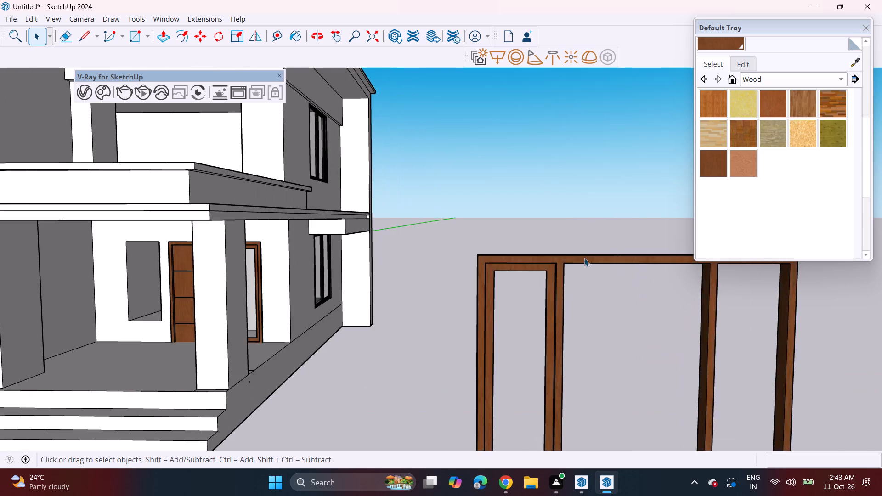
# Draw split lines across the header beam's front, top and back faces where it meets the inner post of the sidelight with the inner frame.
pyautogui.scroll(7, 584, 259)
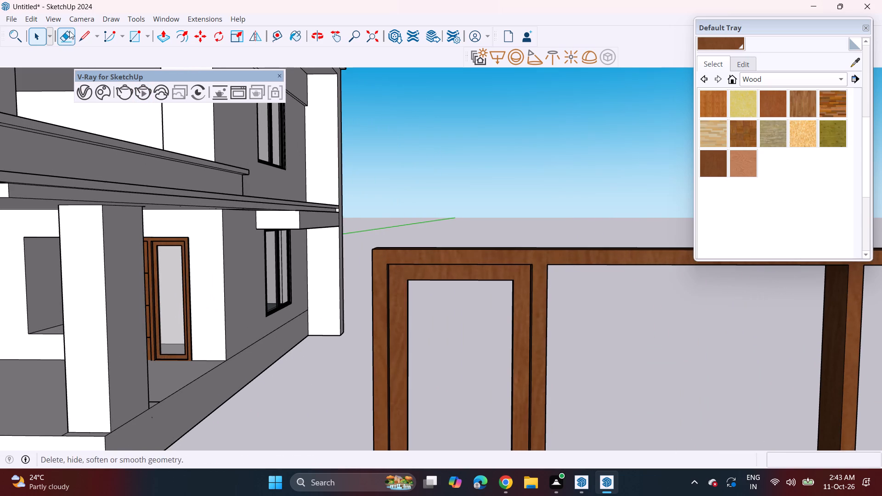
pyautogui.click(85, 36)
pyautogui.click(553, 262)
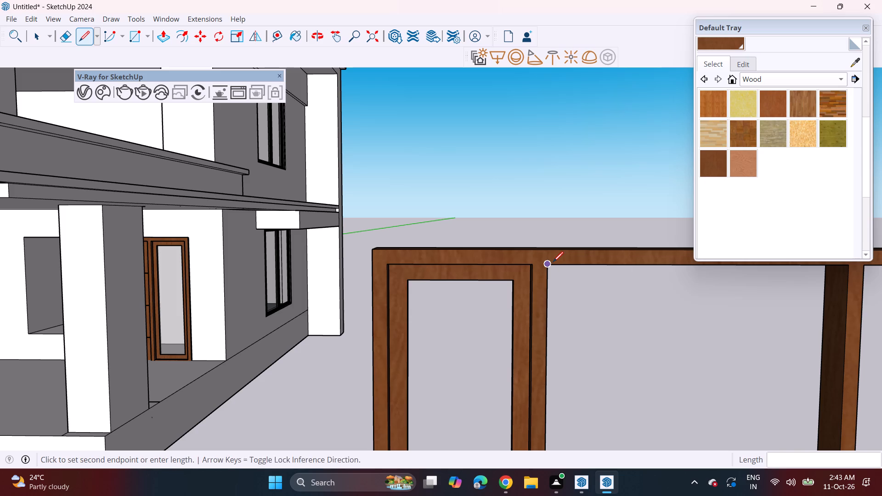
pyautogui.click(552, 249)
pyautogui.moveTo(553, 266); pyautogui.dragTo(517, 394, button='middle')
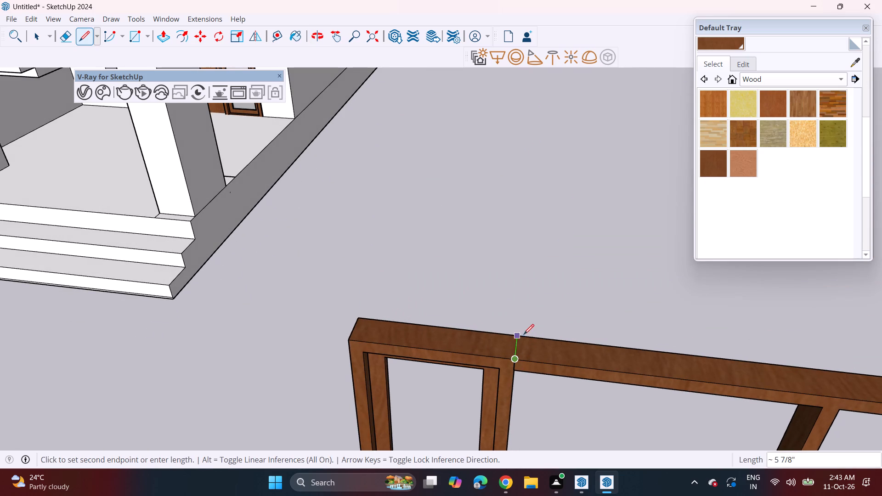
pyautogui.click(521, 332)
pyautogui.moveTo(539, 331); pyautogui.dragTo(329, 352, button='middle')
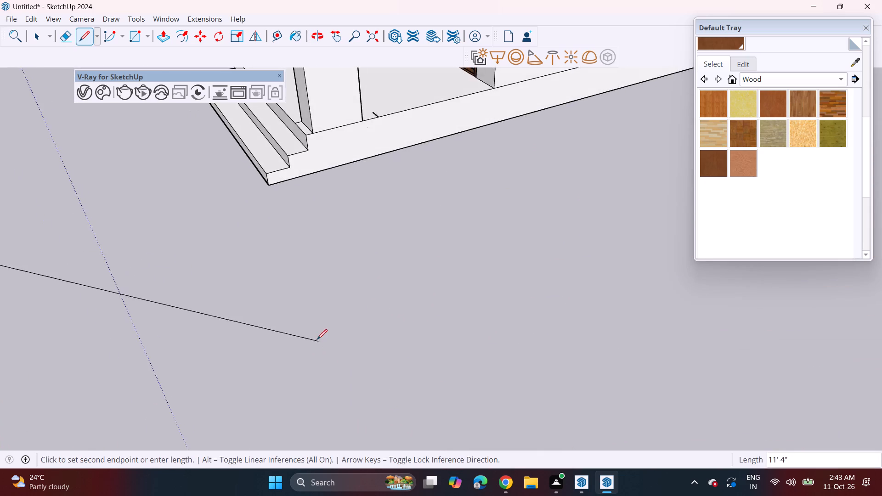
pyautogui.scroll(-8, 313, 333)
pyautogui.keyDown('shift'); pyautogui.moveTo(214, 337); pyautogui.dragTo(366, 326, button='middle'); pyautogui.keyUp('shift')
pyautogui.moveTo(269, 335); pyautogui.dragTo(153, 303, button='middle')
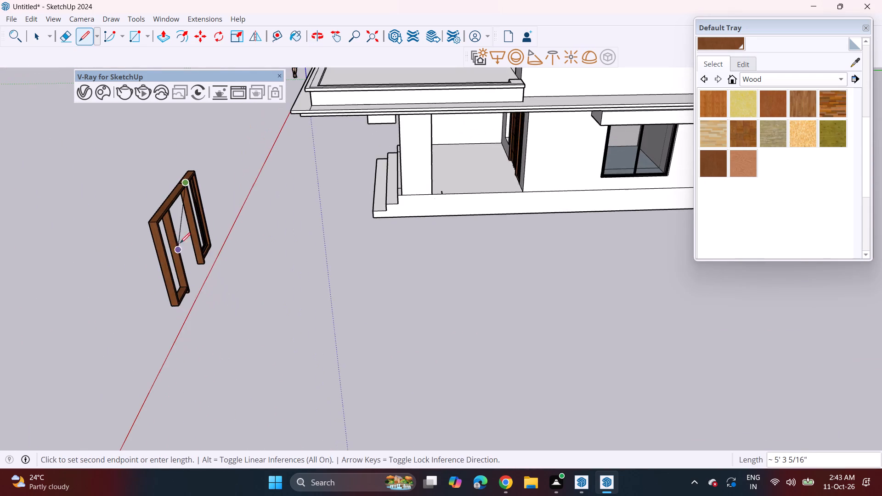
pyautogui.scroll(4, 185, 223)
pyautogui.scroll(14, 187, 177)
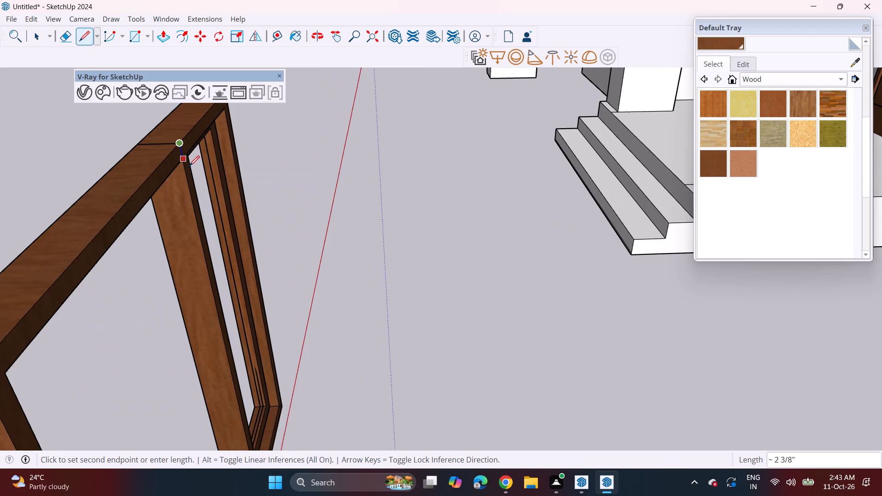
pyautogui.scroll(4, 189, 166)
pyautogui.click(181, 153)
pyautogui.scroll(-7, 204, 196)
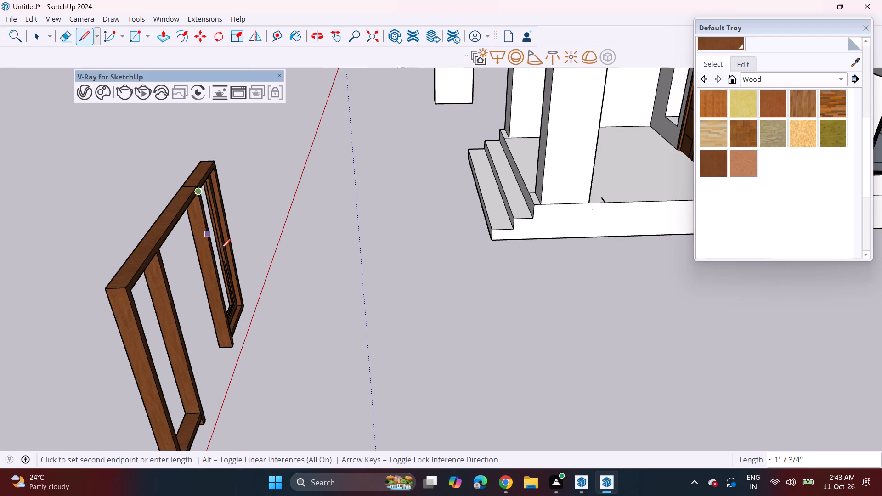
pyautogui.press('space')
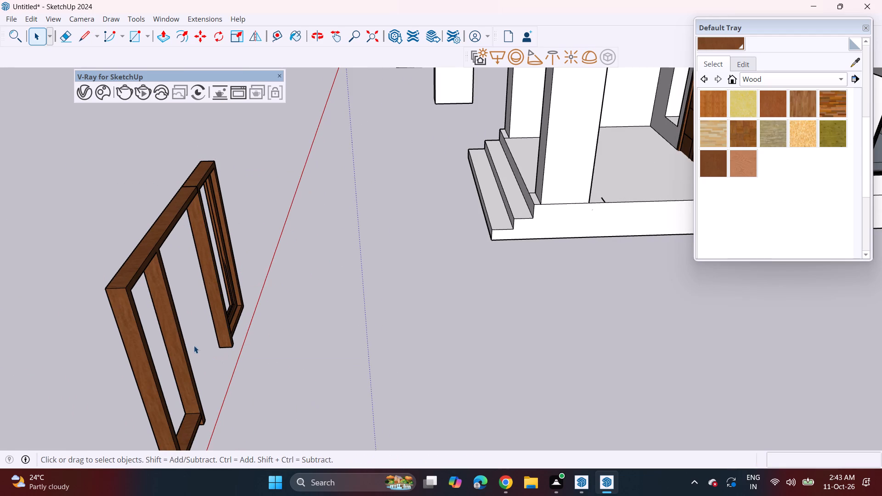
# Draw split lines across the front, side and back of that sidelight's inner post, level with the lower edge of its bottom rail.
pyautogui.press('l')
pyautogui.moveTo(140, 327); pyautogui.dragTo(417, 159, button='middle')
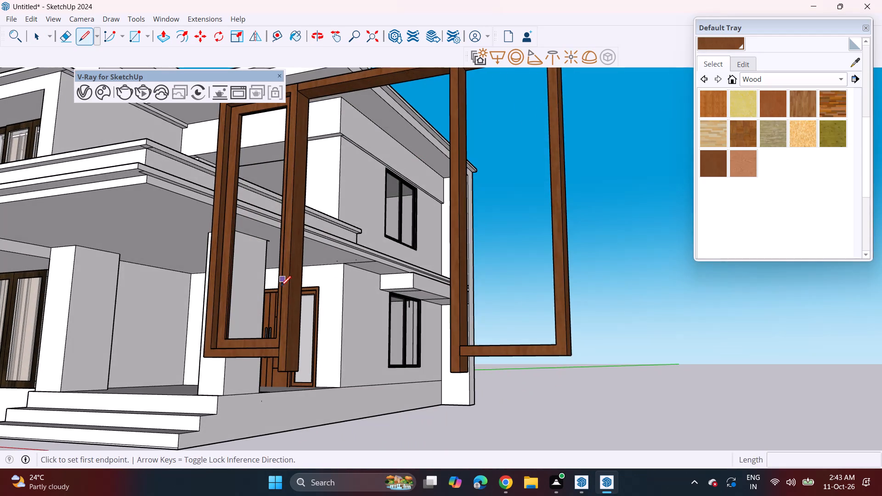
pyautogui.moveTo(284, 341); pyautogui.dragTo(372, 345, button='middle')
pyautogui.scroll(4, 395, 379)
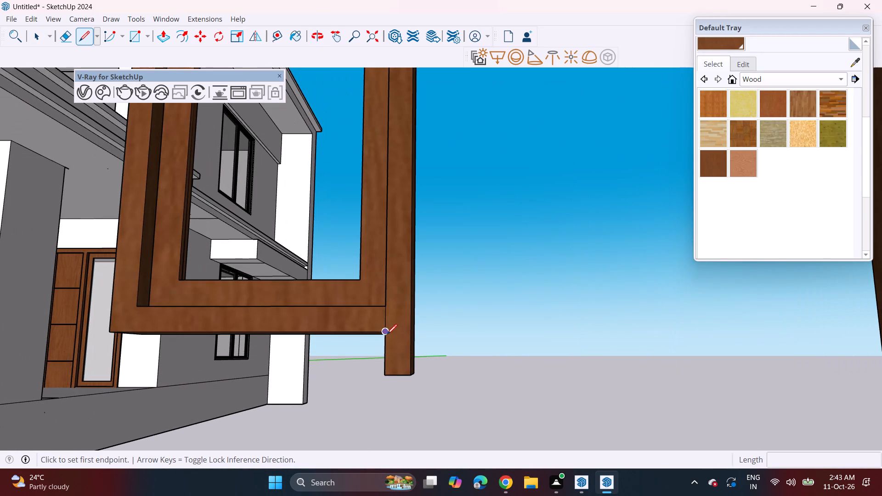
pyautogui.click(387, 334)
pyautogui.click(413, 333)
pyautogui.moveTo(404, 341); pyautogui.dragTo(322, 357, button='middle')
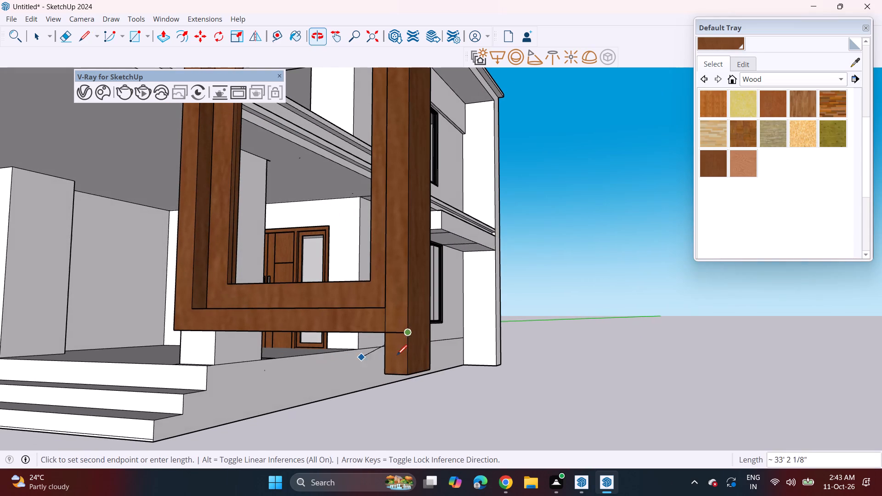
pyautogui.click(430, 329)
pyautogui.moveTo(386, 337); pyautogui.dragTo(35, 341, button='middle')
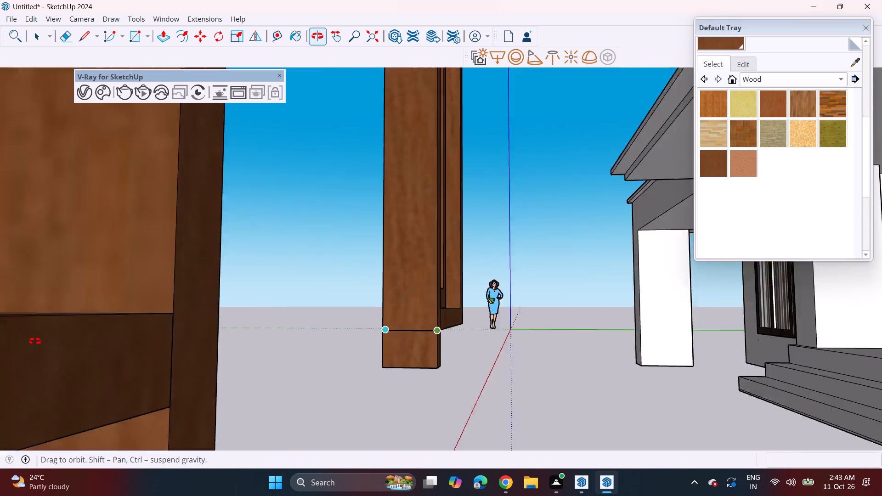
pyautogui.moveTo(35, 341); pyautogui.dragTo(0, 341, button='middle')
pyautogui.moveTo(456, 350); pyautogui.dragTo(233, 344, button='middle')
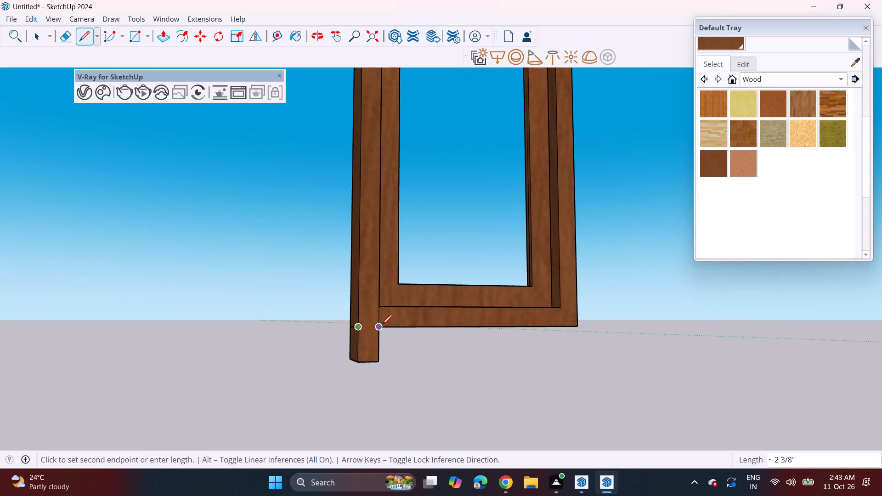
pyautogui.click(382, 325)
pyautogui.scroll(-1, 388, 321)
pyautogui.press('space')
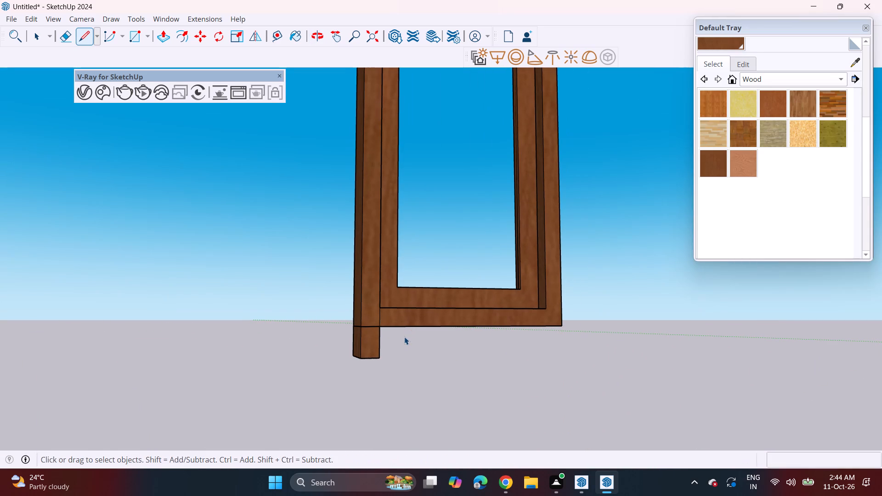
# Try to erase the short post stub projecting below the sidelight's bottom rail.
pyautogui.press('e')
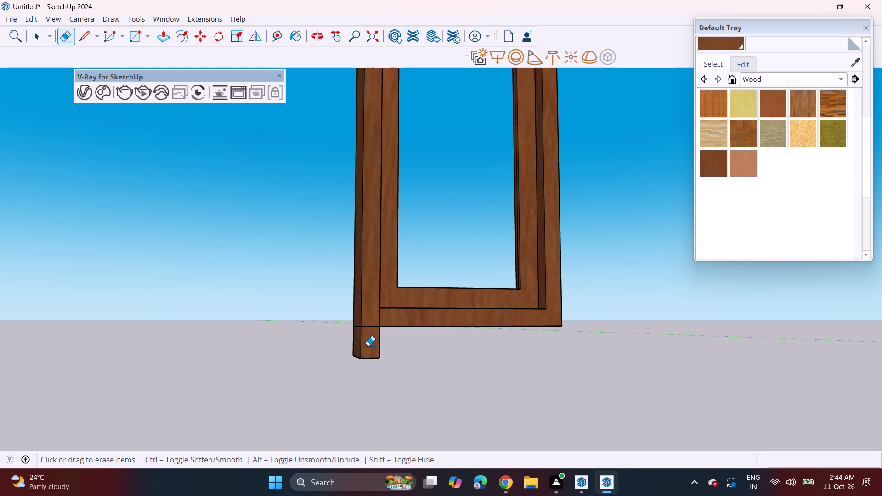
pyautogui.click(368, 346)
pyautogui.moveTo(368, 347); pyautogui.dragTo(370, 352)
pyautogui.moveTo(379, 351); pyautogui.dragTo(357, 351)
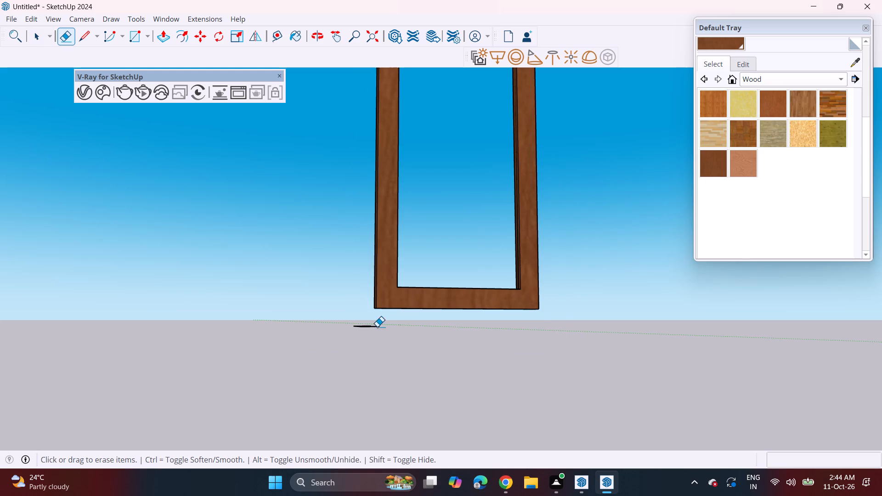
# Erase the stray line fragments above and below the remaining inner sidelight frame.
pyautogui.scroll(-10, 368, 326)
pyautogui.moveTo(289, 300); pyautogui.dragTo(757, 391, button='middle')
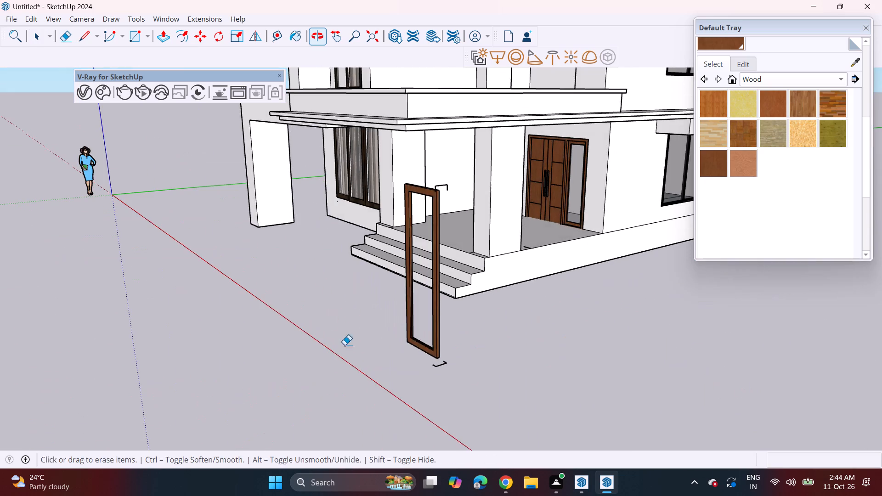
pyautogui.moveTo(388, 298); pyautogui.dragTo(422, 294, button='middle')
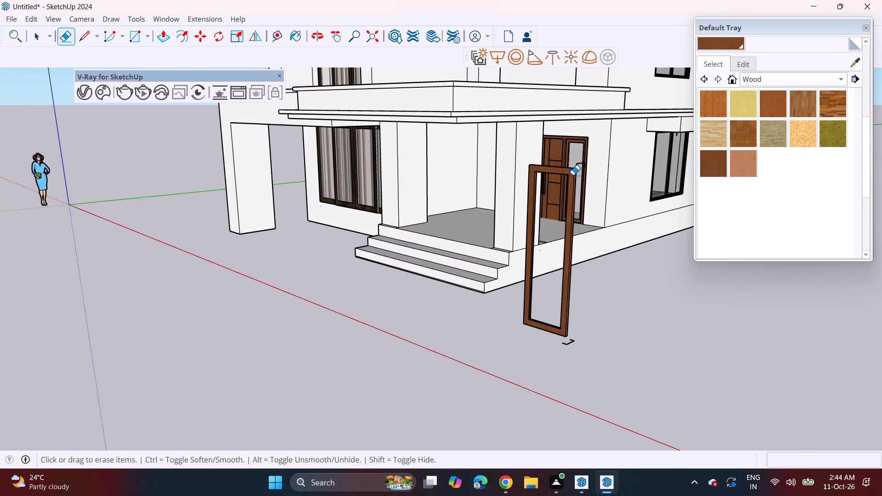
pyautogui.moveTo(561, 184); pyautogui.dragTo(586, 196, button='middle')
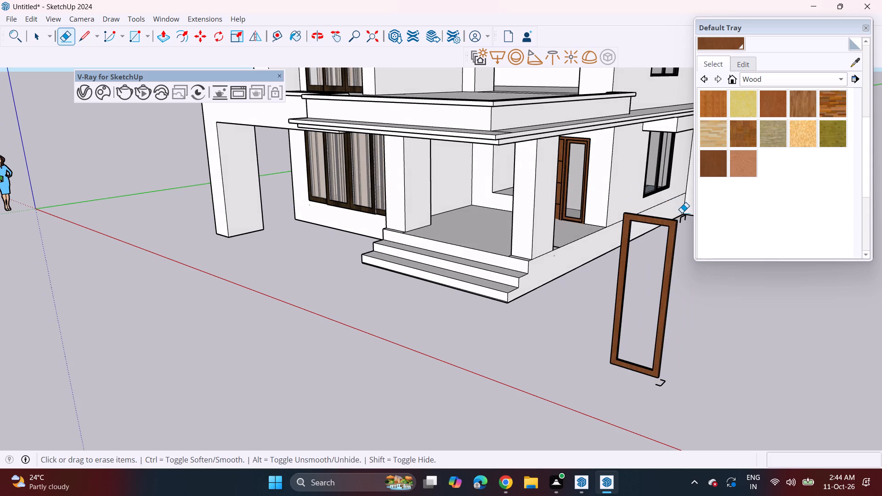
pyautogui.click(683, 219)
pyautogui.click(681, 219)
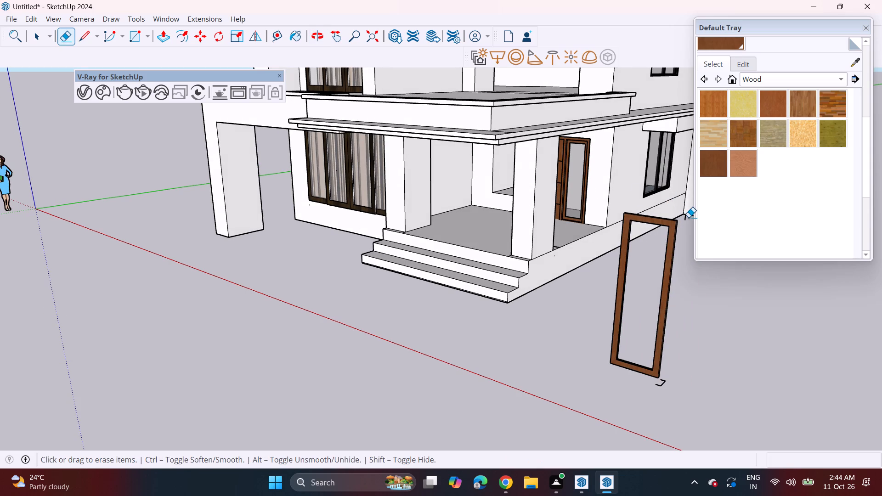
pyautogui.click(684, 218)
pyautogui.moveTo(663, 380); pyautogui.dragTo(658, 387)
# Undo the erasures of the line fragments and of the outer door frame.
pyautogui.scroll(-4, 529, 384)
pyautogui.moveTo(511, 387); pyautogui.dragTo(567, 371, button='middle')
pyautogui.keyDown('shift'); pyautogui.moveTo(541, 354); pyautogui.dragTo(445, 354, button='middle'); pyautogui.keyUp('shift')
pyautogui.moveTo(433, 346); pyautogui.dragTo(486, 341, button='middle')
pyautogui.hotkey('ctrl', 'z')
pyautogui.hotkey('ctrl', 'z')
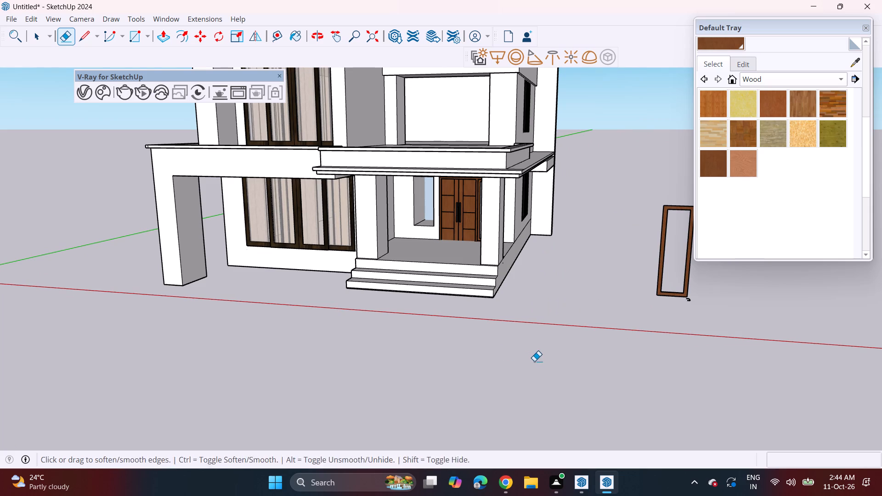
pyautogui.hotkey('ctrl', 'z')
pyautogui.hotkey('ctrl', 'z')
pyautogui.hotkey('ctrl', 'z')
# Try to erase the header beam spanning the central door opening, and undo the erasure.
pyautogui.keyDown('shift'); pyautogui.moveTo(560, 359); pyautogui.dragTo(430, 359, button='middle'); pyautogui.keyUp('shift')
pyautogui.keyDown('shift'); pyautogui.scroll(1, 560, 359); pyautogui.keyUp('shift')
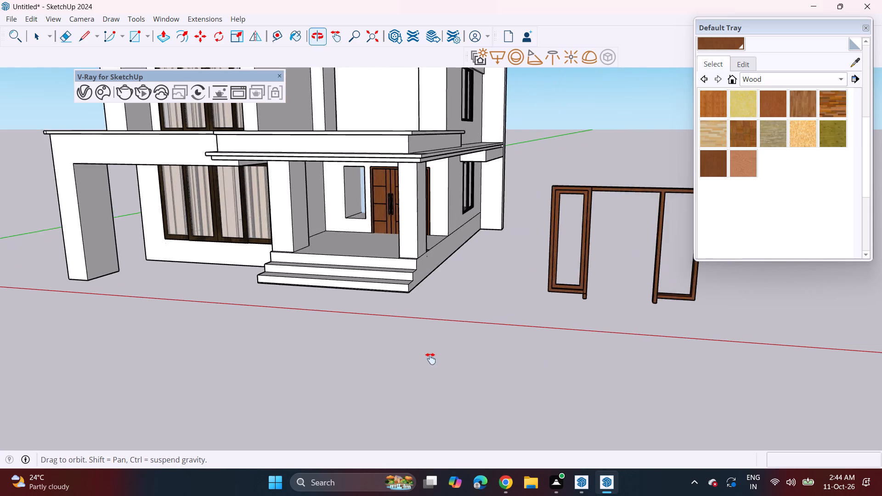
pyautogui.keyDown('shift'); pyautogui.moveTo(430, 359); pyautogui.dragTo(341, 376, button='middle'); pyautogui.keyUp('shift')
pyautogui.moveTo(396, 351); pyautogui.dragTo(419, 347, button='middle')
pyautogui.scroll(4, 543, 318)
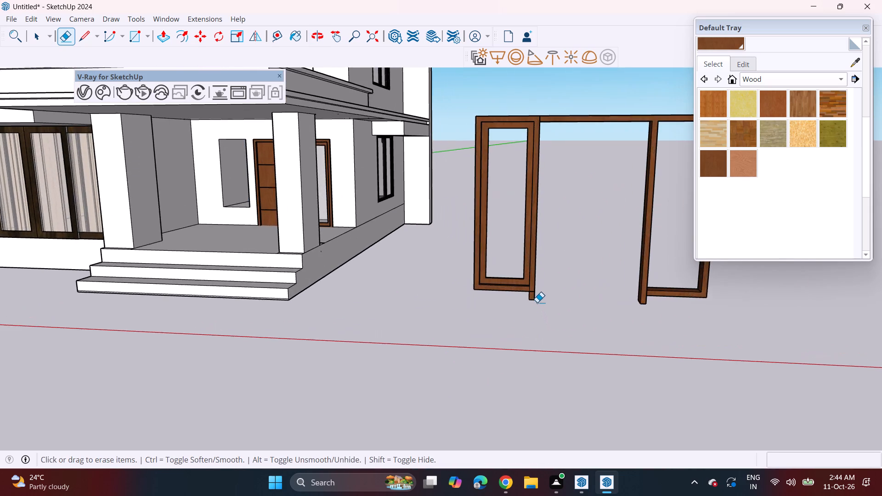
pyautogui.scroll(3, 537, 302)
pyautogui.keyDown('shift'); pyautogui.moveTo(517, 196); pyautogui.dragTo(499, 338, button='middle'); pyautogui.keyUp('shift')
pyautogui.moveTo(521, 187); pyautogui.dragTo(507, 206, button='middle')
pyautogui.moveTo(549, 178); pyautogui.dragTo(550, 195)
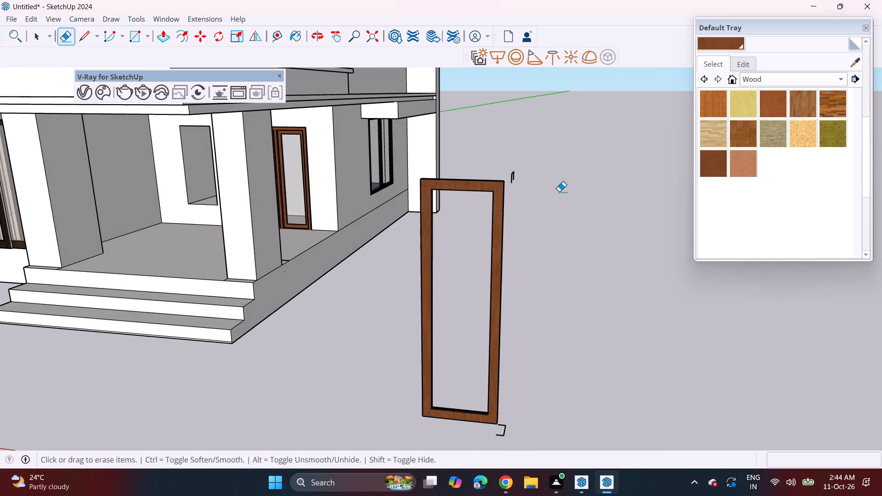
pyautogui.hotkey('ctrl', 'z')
# Draw a split line across the underside of the header beam where it meets the sidelight's inner post.
pyautogui.moveTo(557, 200); pyautogui.dragTo(523, 186, button='middle')
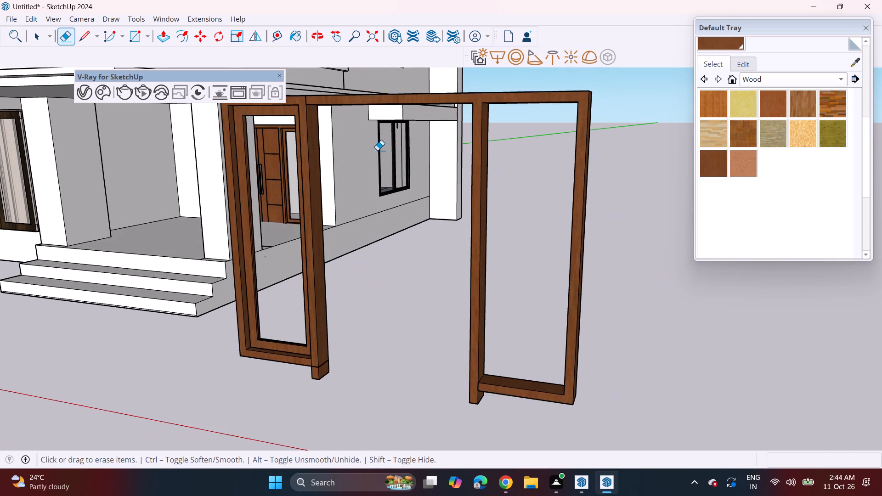
pyautogui.scroll(3, 288, 93)
pyautogui.scroll(4, 332, 135)
pyautogui.moveTo(337, 138); pyautogui.dragTo(315, 56, button='middle')
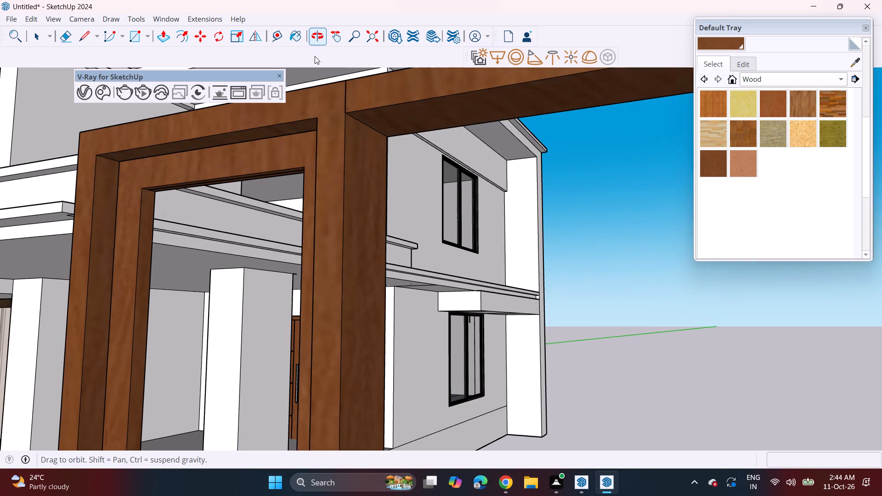
pyautogui.moveTo(315, 56); pyautogui.dragTo(315, 56, button='middle')
pyautogui.click(87, 34)
pyautogui.moveTo(87, 34); pyautogui.dragTo(92, 39)
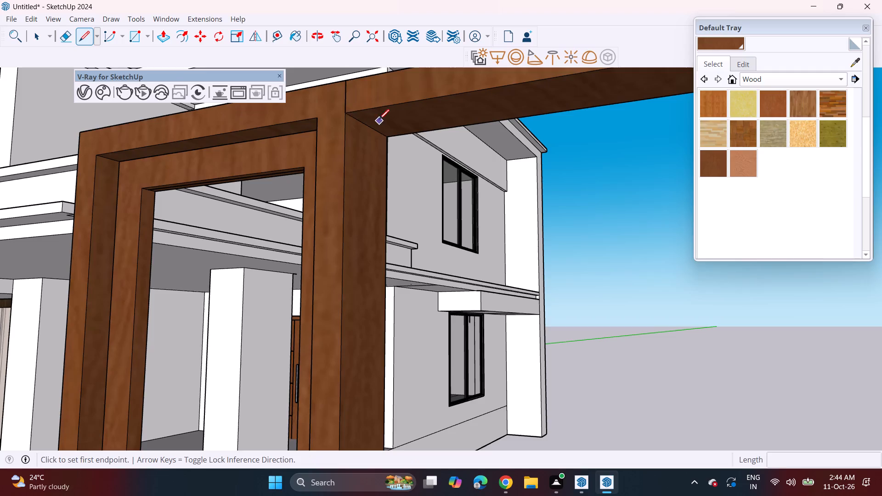
pyautogui.moveTo(350, 113); pyautogui.dragTo(355, 120)
pyautogui.click(391, 138)
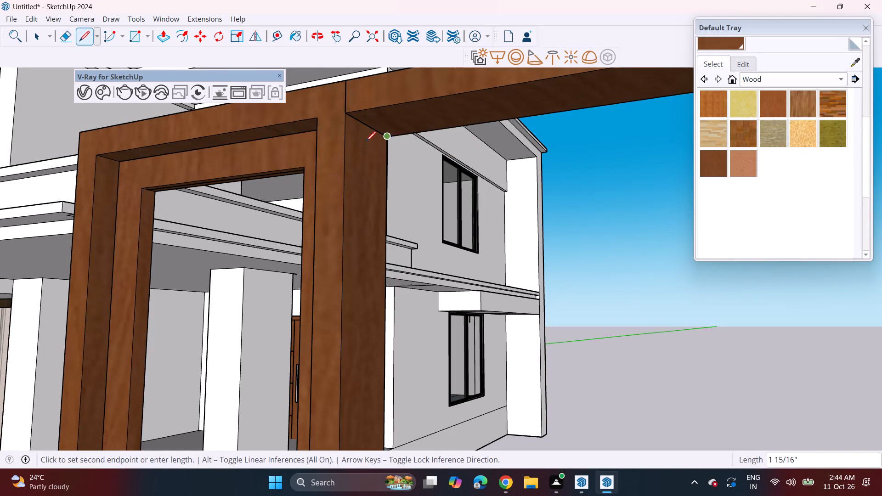
pyautogui.scroll(-20, 365, 142)
pyautogui.scroll(-1, 365, 142)
pyautogui.moveTo(368, 273); pyautogui.dragTo(407, 310, button='middle')
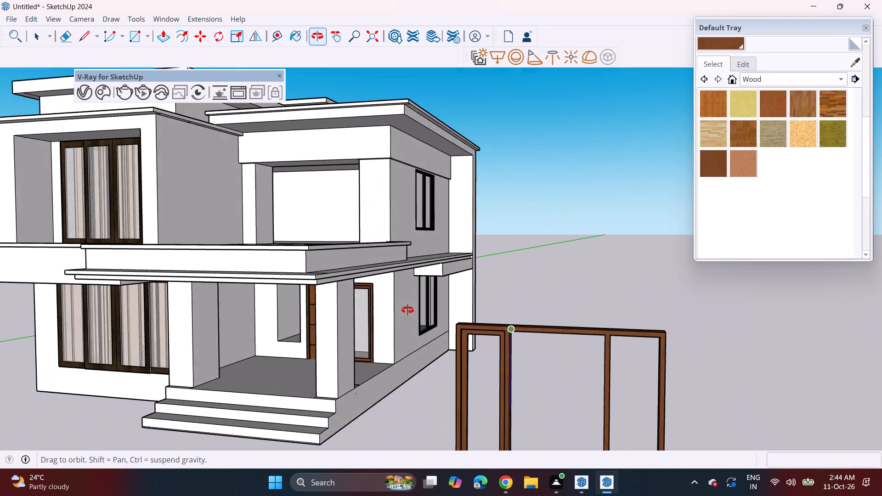
pyautogui.moveTo(407, 310); pyautogui.dragTo(431, 296, button='middle')
pyautogui.scroll(1, 431, 296)
pyautogui.scroll(-3, 435, 288)
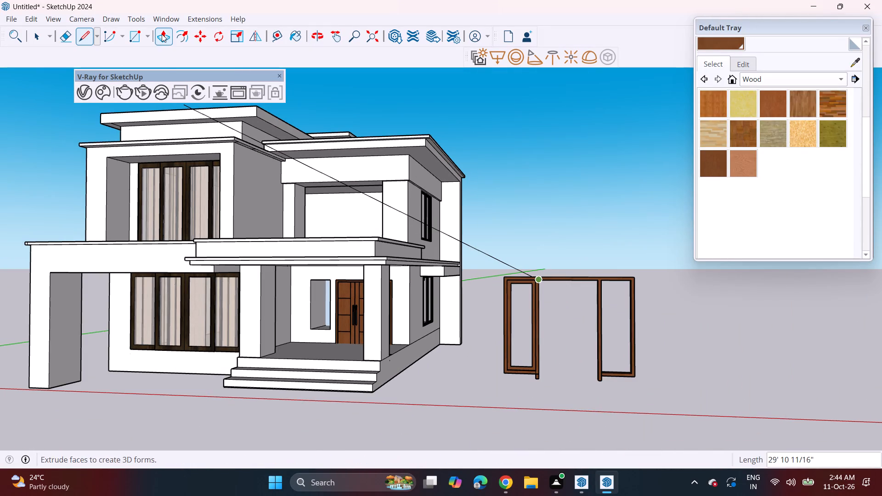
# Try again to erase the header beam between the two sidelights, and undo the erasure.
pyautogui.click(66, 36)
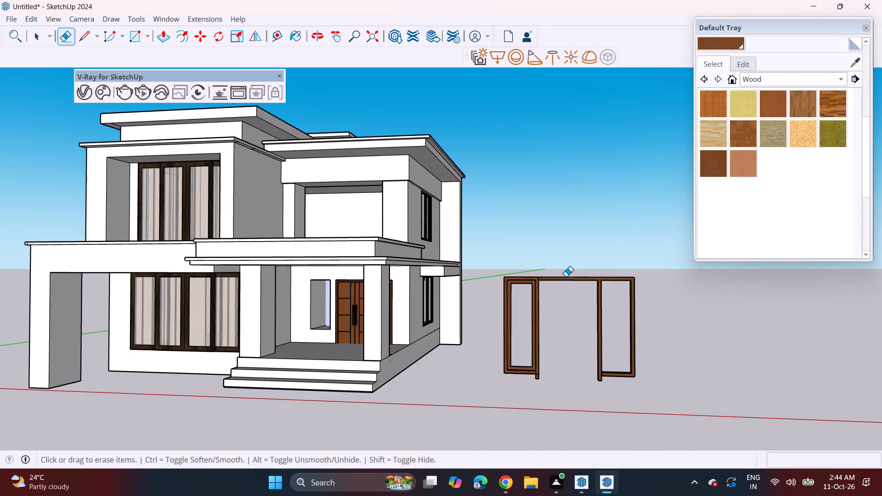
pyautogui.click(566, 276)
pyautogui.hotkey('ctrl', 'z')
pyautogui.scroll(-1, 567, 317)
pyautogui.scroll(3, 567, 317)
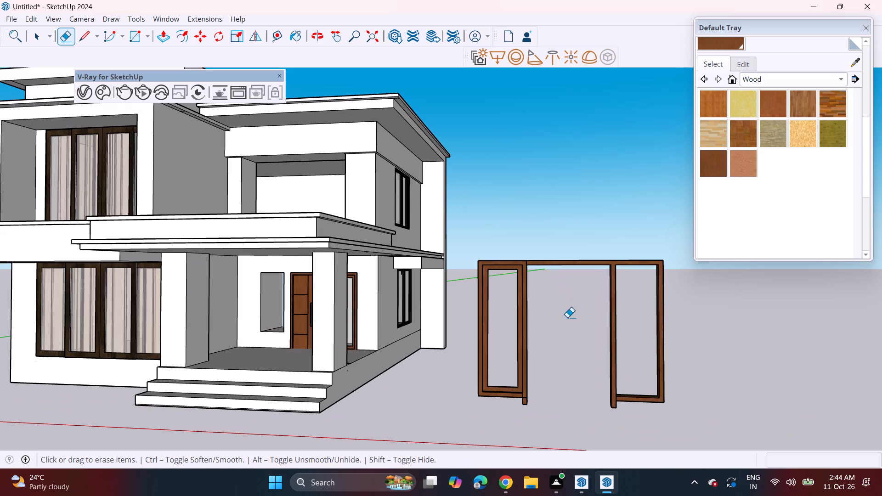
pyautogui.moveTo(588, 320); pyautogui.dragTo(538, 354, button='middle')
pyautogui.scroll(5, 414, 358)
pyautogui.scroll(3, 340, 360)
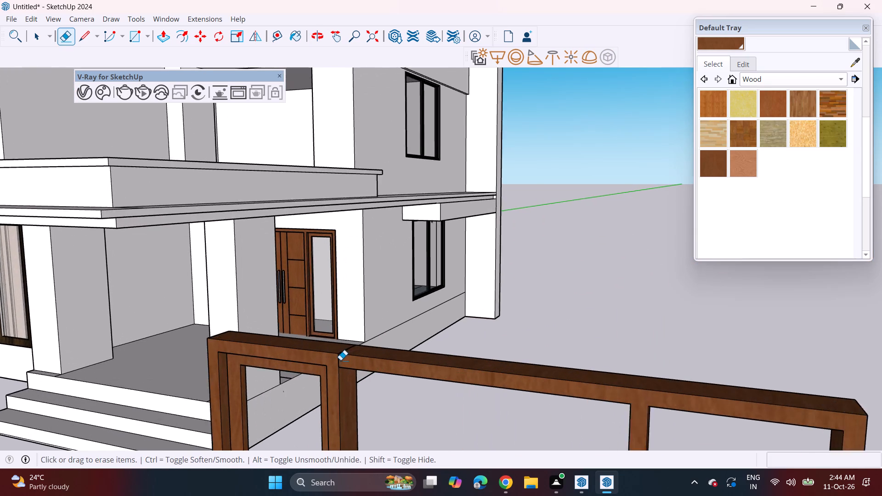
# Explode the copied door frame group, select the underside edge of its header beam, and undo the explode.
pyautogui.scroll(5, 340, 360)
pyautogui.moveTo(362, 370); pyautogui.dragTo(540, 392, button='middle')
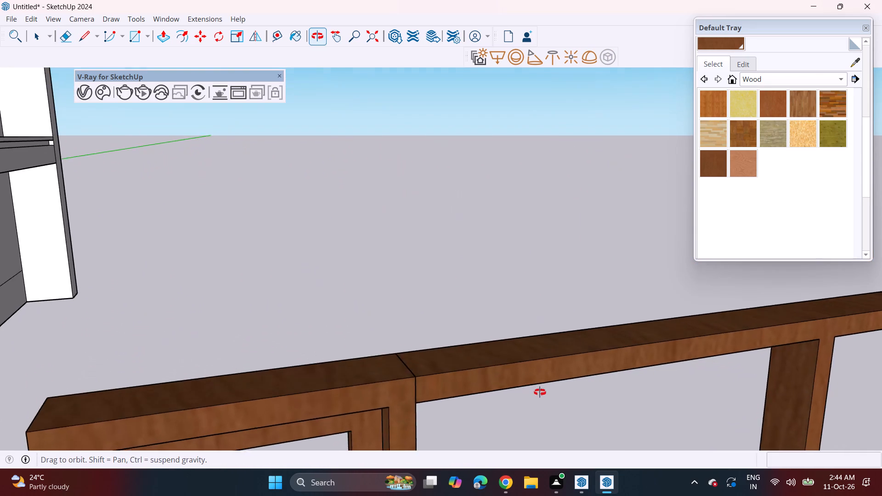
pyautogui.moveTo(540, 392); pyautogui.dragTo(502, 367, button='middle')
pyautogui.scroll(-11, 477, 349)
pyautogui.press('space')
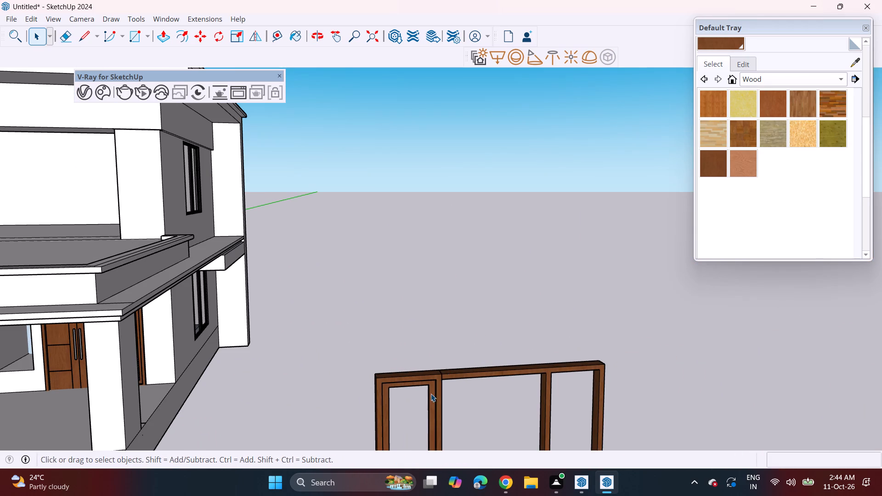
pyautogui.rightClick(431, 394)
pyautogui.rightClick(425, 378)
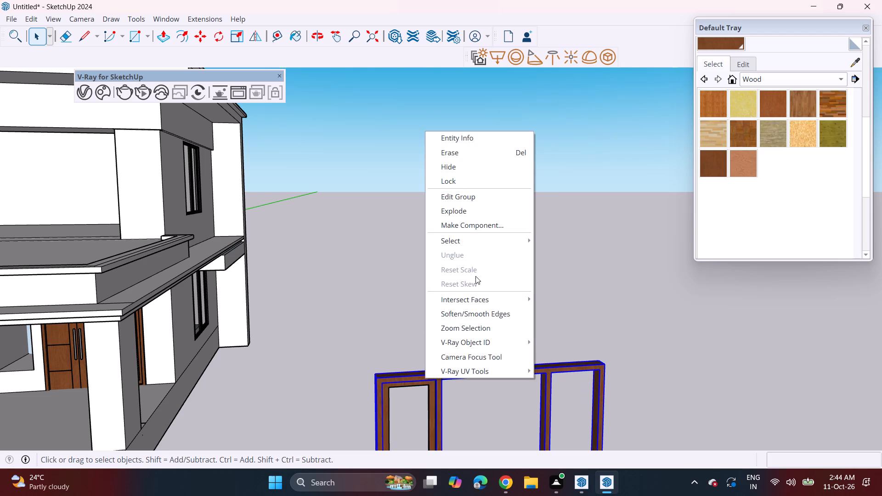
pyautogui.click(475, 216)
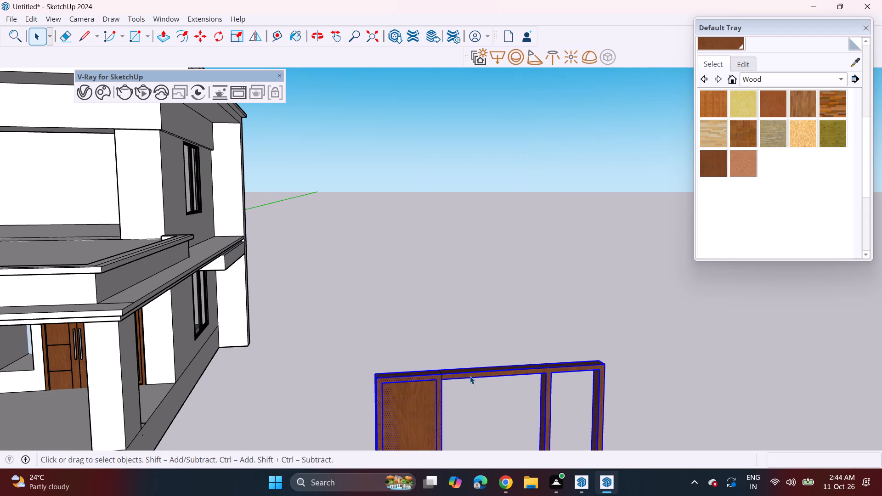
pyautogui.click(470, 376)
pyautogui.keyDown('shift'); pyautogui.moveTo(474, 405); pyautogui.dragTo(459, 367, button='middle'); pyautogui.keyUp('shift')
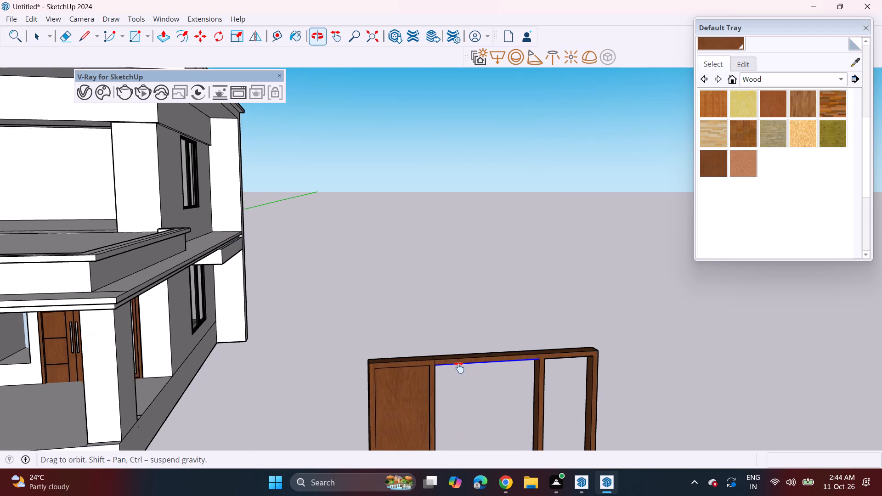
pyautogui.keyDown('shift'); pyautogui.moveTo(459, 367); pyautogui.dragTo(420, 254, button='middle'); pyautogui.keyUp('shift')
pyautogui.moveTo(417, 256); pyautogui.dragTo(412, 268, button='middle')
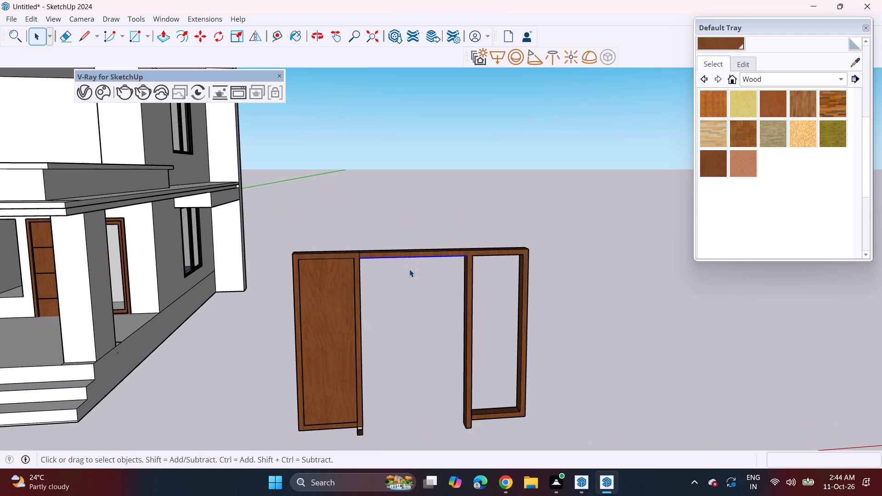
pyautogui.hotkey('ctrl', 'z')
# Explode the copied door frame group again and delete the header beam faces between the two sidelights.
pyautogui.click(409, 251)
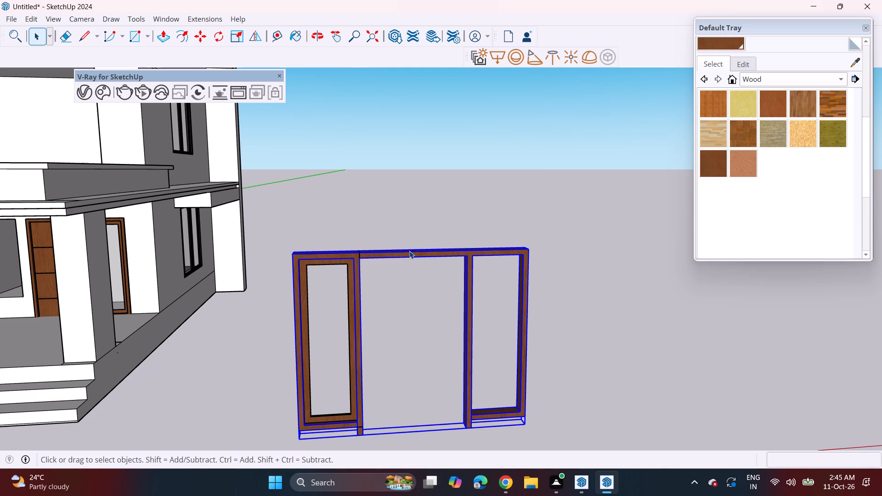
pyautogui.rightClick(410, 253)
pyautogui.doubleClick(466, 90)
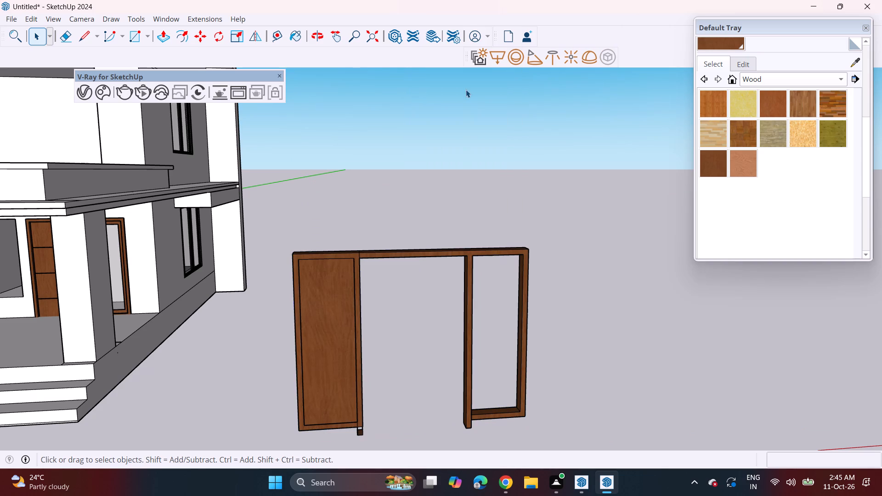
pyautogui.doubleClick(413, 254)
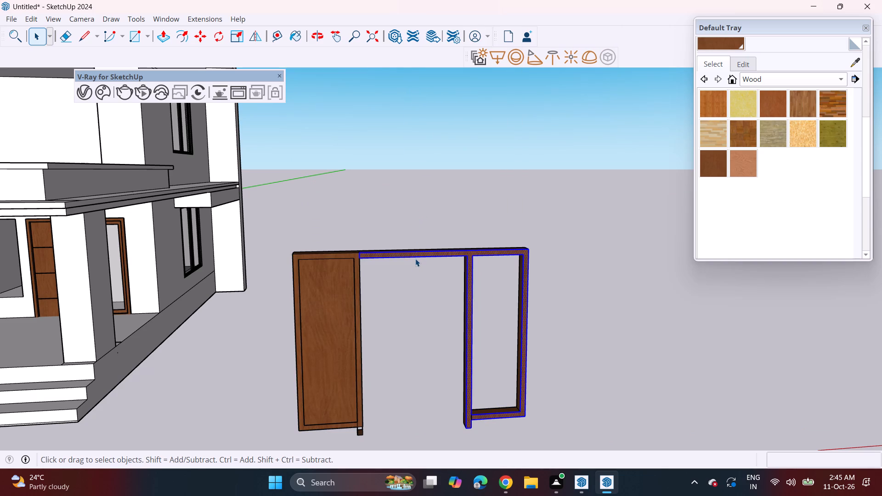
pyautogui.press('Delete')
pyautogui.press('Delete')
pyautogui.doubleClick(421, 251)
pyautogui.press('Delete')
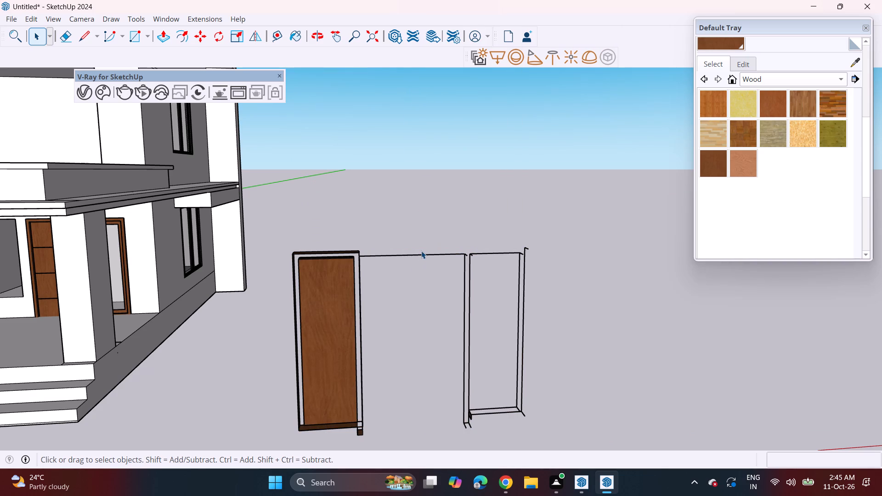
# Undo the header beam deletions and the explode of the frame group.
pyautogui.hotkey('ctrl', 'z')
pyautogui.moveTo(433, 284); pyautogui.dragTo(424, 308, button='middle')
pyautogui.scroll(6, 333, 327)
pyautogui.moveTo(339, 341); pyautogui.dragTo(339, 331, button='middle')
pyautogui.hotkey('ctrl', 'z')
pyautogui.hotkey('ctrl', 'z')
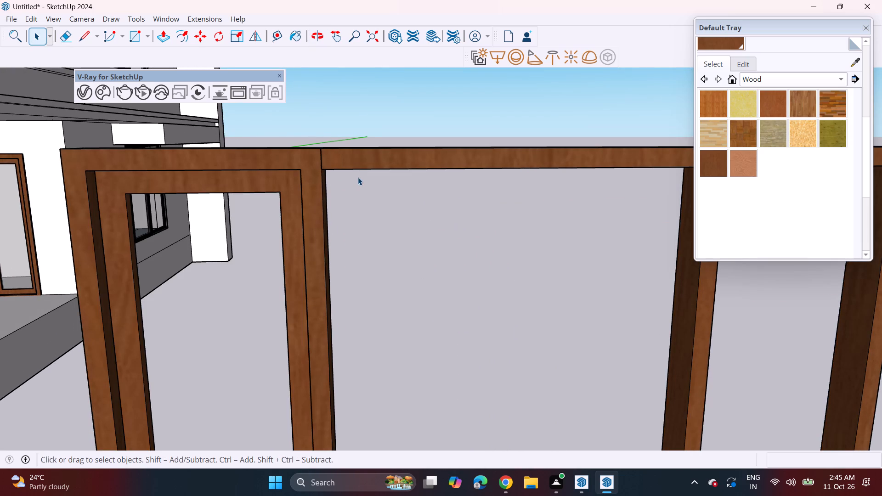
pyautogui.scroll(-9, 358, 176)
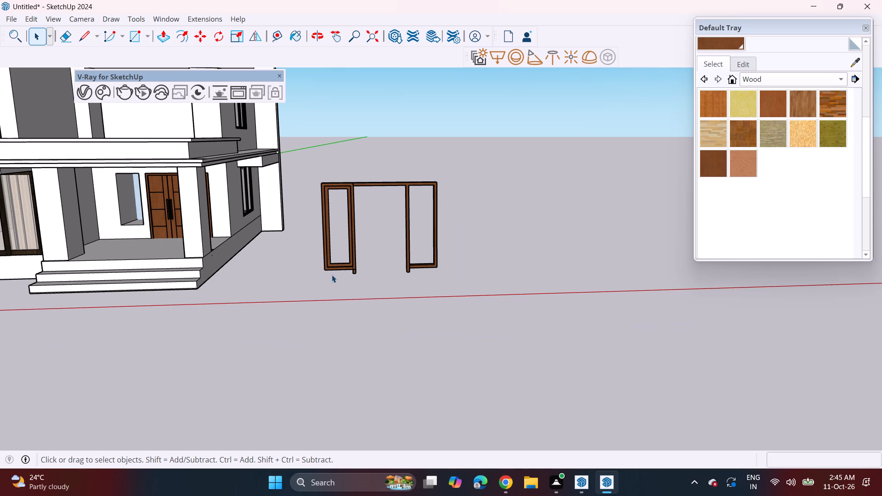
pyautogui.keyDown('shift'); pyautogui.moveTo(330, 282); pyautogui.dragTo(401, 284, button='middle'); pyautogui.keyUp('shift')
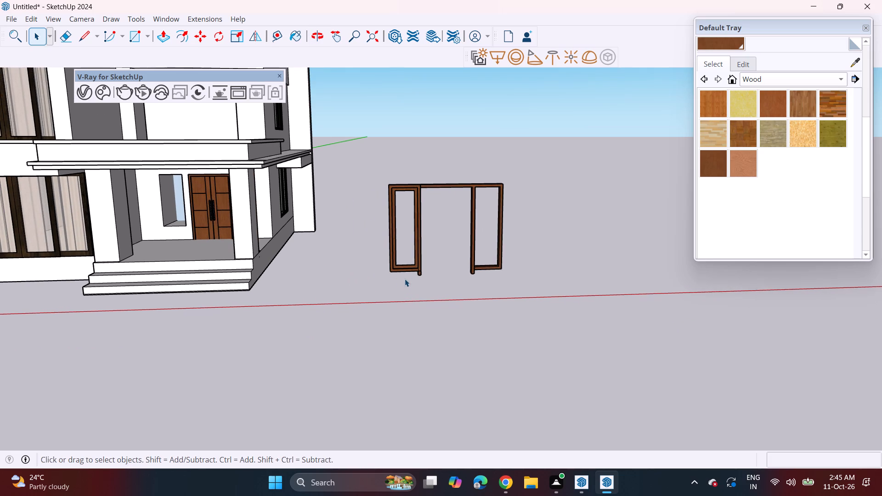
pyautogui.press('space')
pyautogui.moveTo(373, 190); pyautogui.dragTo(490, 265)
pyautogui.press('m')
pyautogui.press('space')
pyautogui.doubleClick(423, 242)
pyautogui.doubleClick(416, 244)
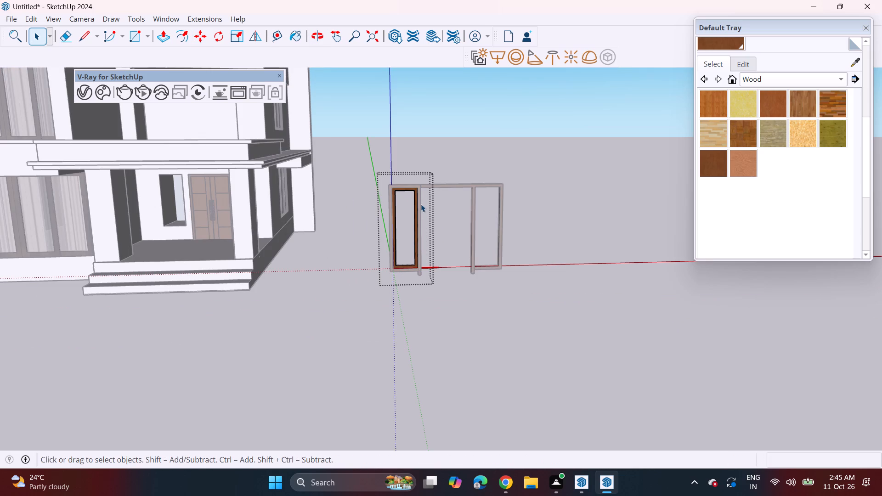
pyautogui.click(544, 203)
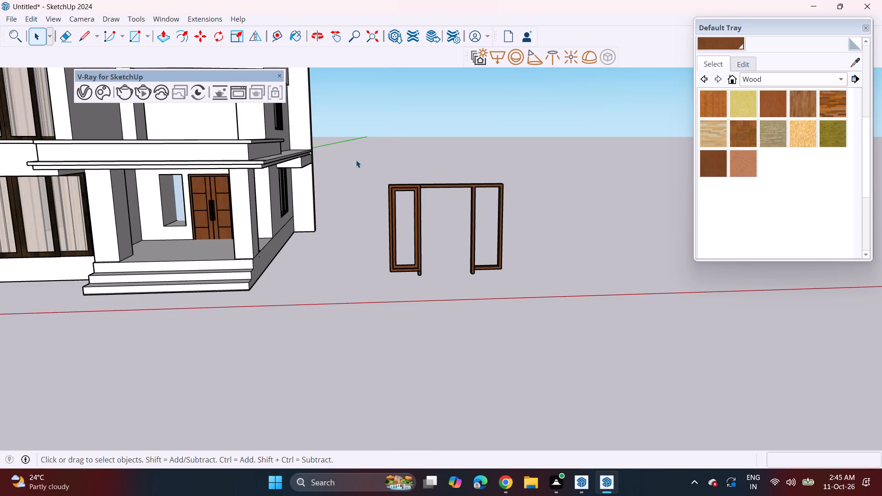
# Move the whole copied frame by its upper corner onto the upper corner of the narrow window opening beside the entrance door.
pyautogui.moveTo(358, 140); pyautogui.dragTo(532, 287)
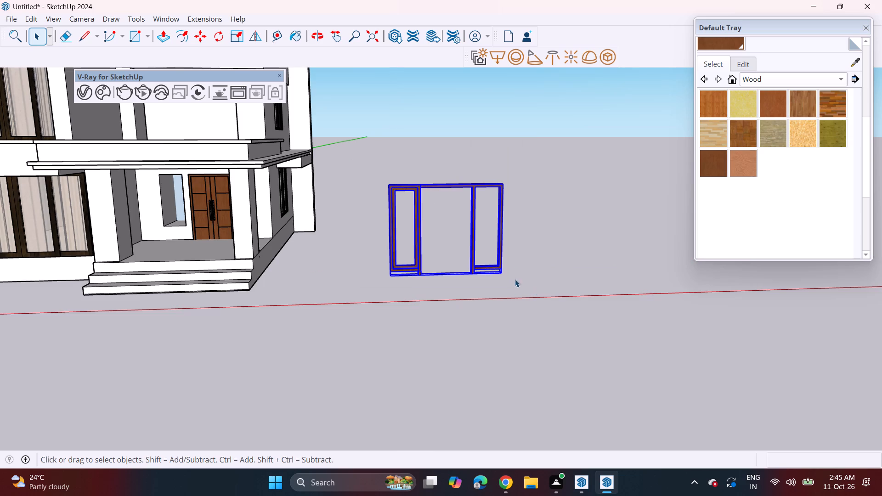
pyautogui.scroll(2, 513, 276)
pyautogui.press('m')
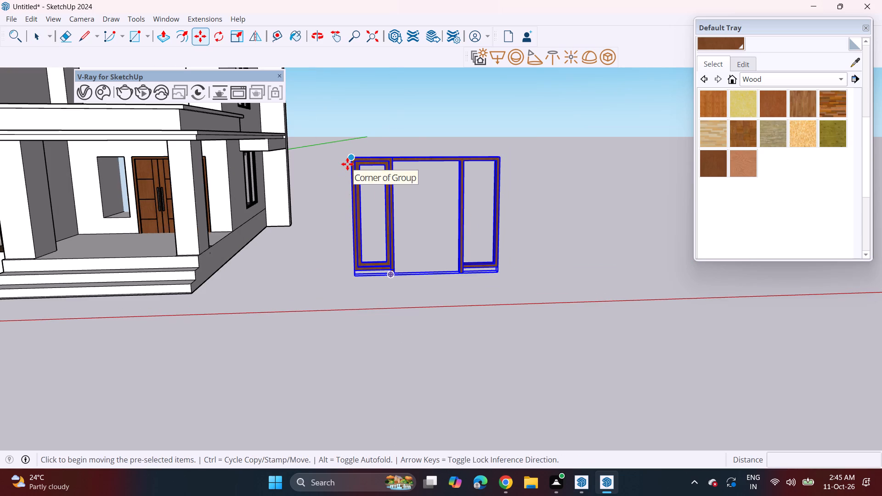
pyautogui.click(347, 164)
pyautogui.moveTo(125, 207); pyautogui.dragTo(169, 196, button='middle')
pyautogui.keyDown('shift'); pyautogui.moveTo(140, 205); pyautogui.dragTo(372, 231, button='middle'); pyautogui.keyUp('shift')
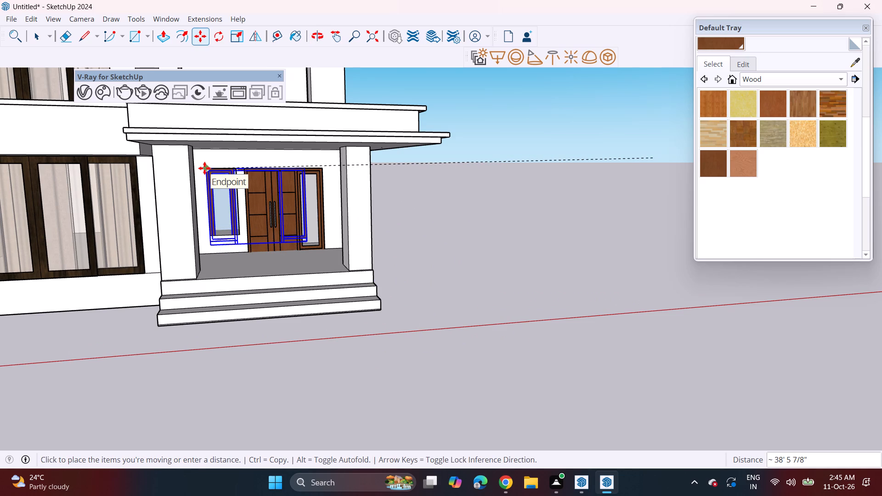
pyautogui.click(204, 168)
# Scale the copied frame vertically from its bottom to about 0.91 to suit the window opening's height.
pyautogui.scroll(11, 223, 259)
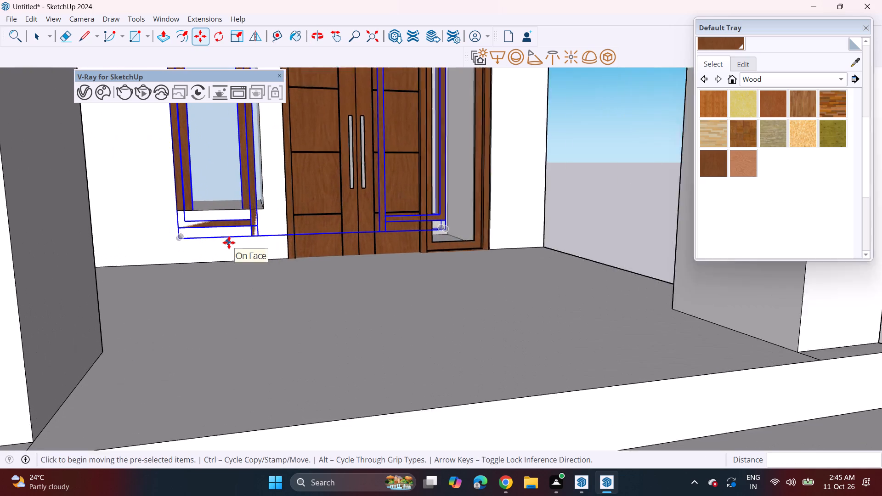
pyautogui.scroll(1, 229, 242)
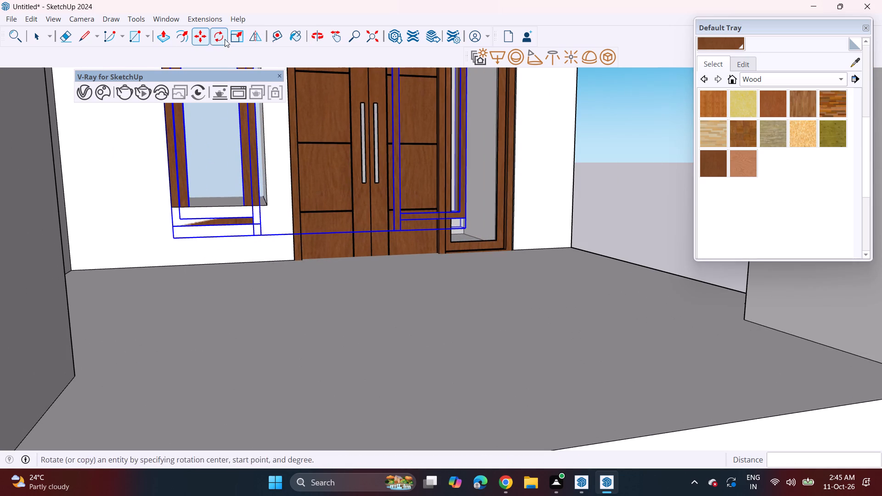
pyautogui.click(228, 38)
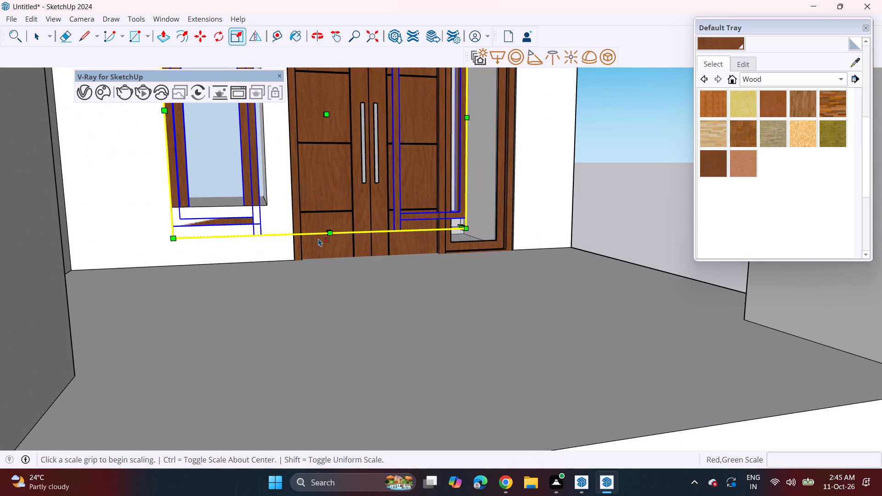
pyautogui.moveTo(342, 236); pyautogui.dragTo(134, 235, button='middle')
pyautogui.scroll(4, 214, 216)
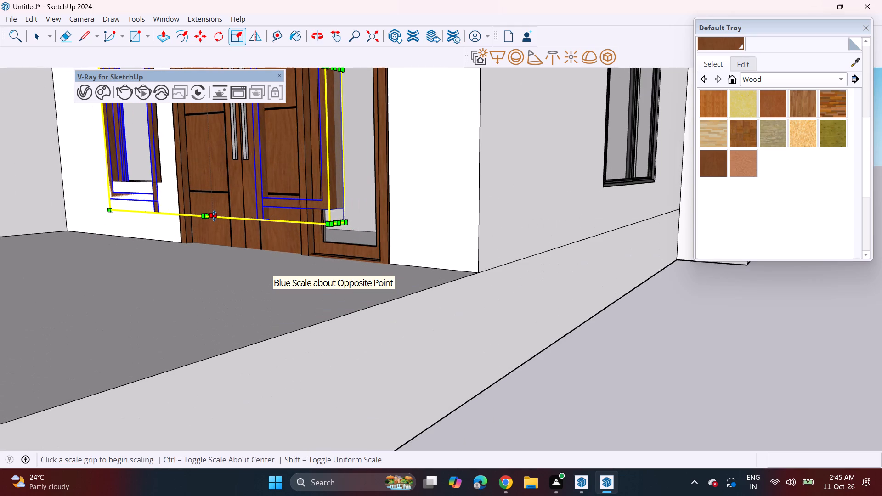
pyautogui.click(214, 216)
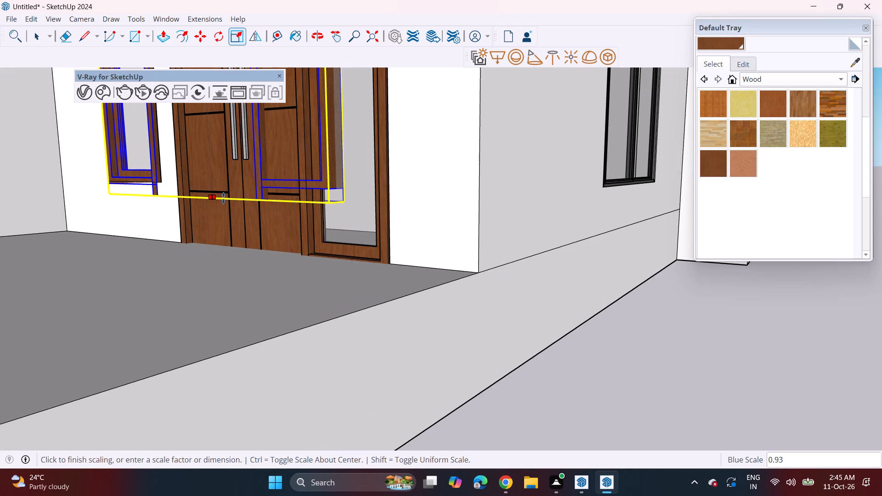
pyautogui.click(227, 196)
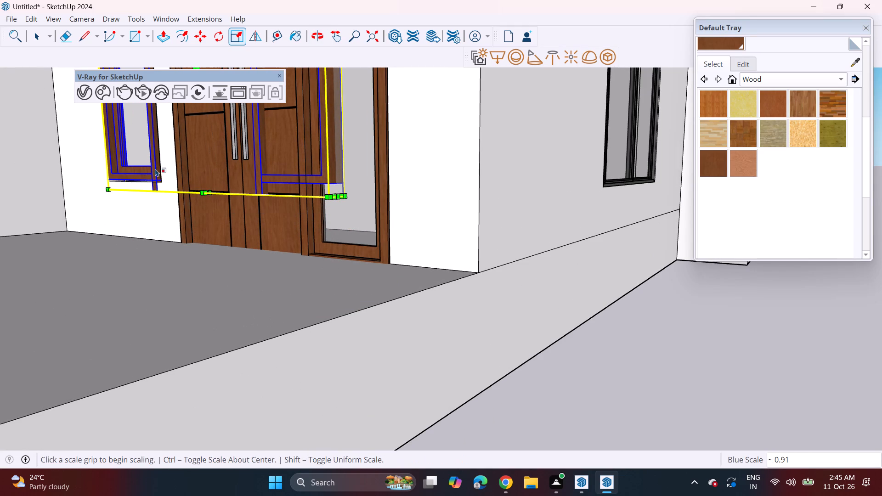
# Move the scaled frame about 13/16" from its lower outer corner to seat it in the window opening.
pyautogui.scroll(-3, 155, 169)
pyautogui.keyDown('shift'); pyautogui.moveTo(155, 167); pyautogui.dragTo(343, 276, button='middle'); pyautogui.keyUp('shift')
pyautogui.moveTo(397, 231); pyautogui.dragTo(427, 241, button='middle')
pyautogui.moveTo(470, 196); pyautogui.dragTo(381, 196, button='middle')
pyautogui.press('space')
pyautogui.press('m')
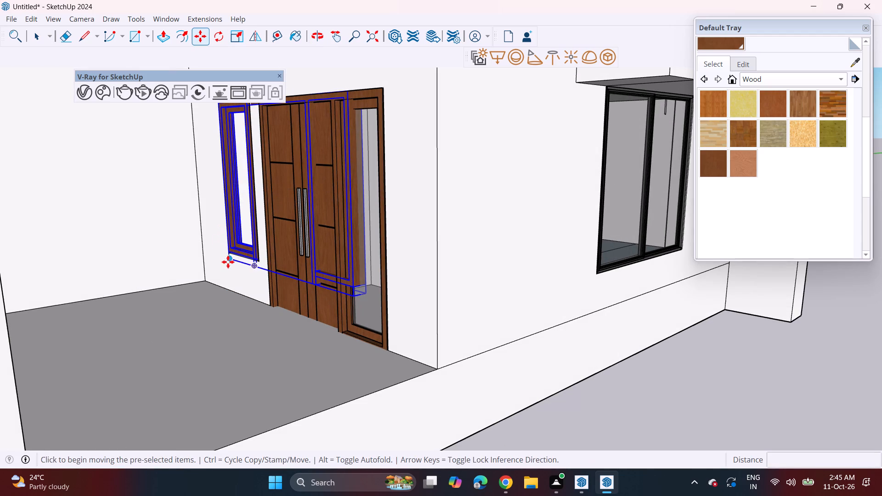
pyautogui.click(228, 262)
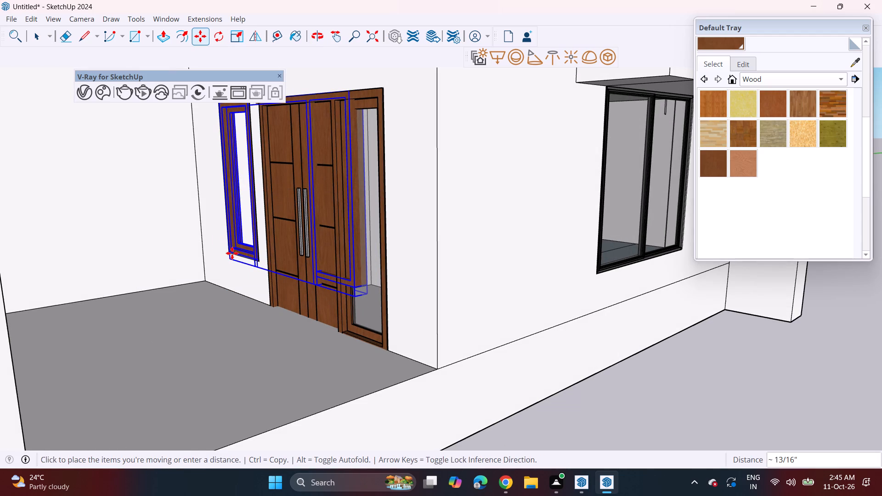
pyautogui.click(232, 253)
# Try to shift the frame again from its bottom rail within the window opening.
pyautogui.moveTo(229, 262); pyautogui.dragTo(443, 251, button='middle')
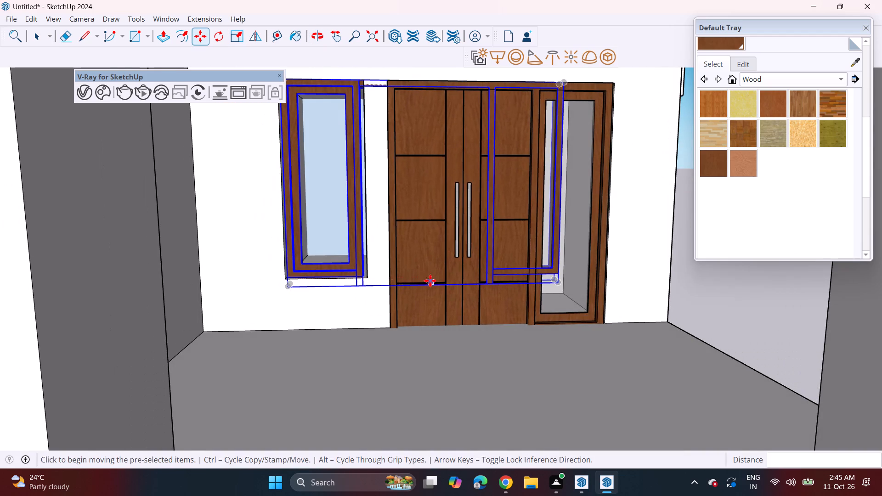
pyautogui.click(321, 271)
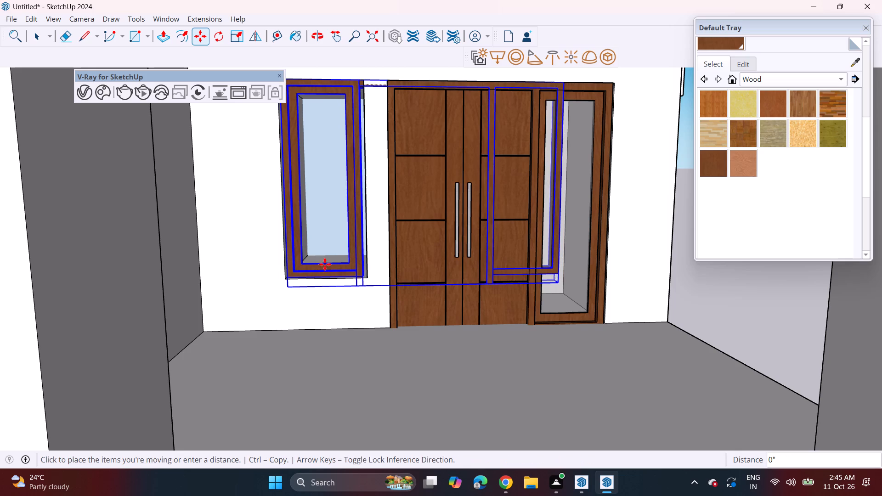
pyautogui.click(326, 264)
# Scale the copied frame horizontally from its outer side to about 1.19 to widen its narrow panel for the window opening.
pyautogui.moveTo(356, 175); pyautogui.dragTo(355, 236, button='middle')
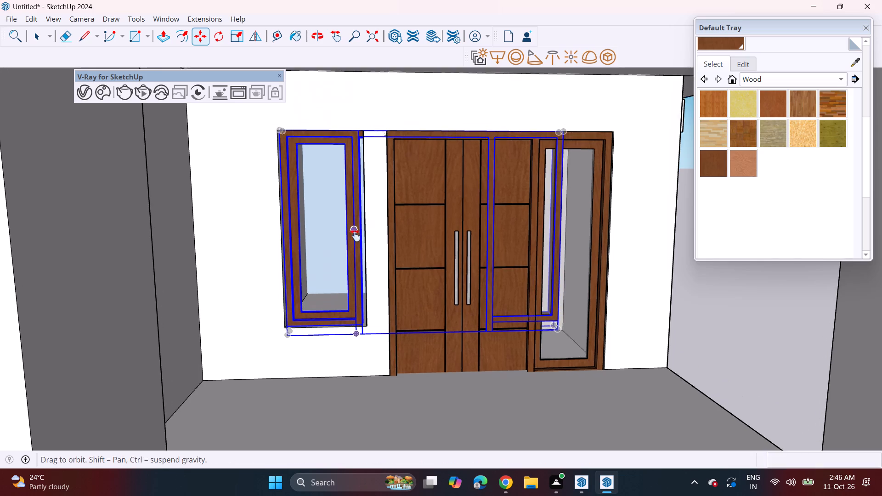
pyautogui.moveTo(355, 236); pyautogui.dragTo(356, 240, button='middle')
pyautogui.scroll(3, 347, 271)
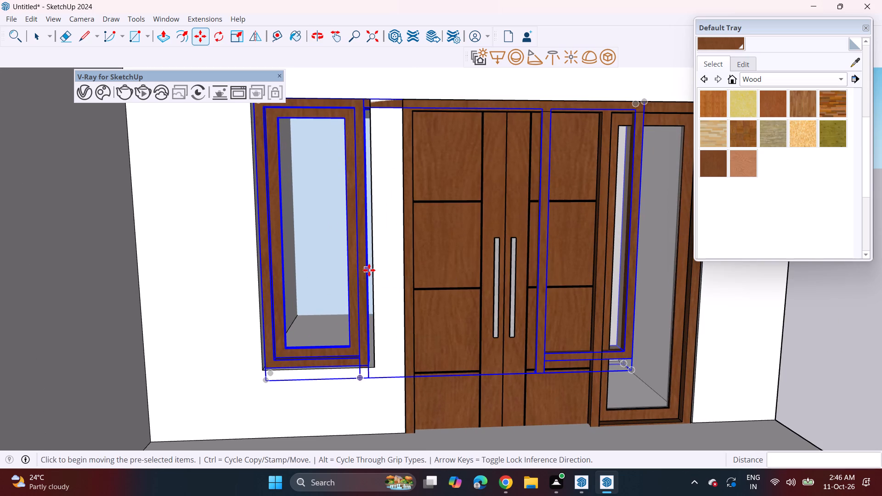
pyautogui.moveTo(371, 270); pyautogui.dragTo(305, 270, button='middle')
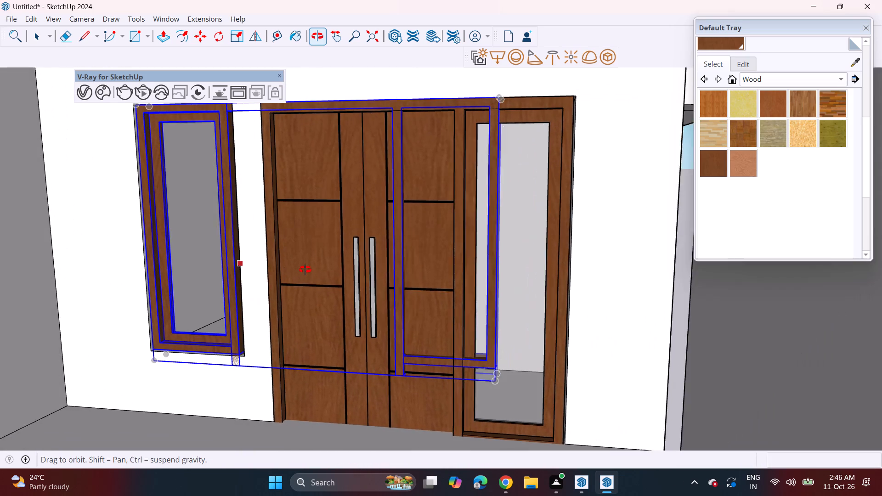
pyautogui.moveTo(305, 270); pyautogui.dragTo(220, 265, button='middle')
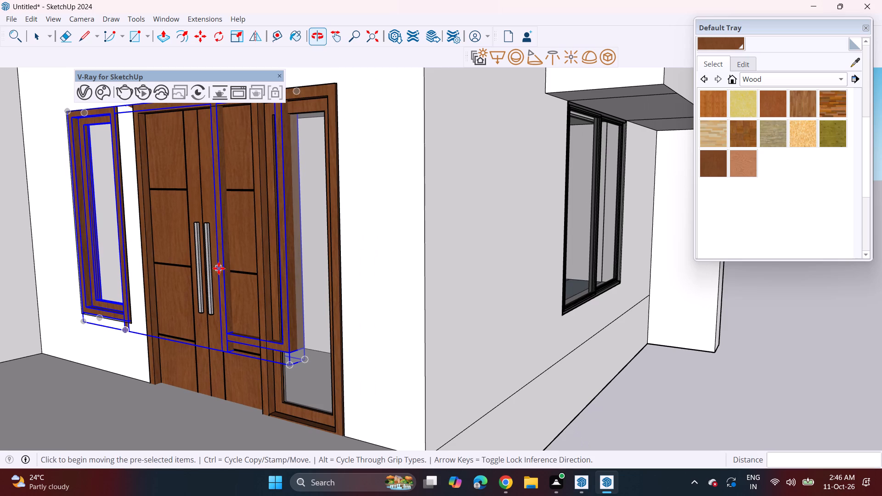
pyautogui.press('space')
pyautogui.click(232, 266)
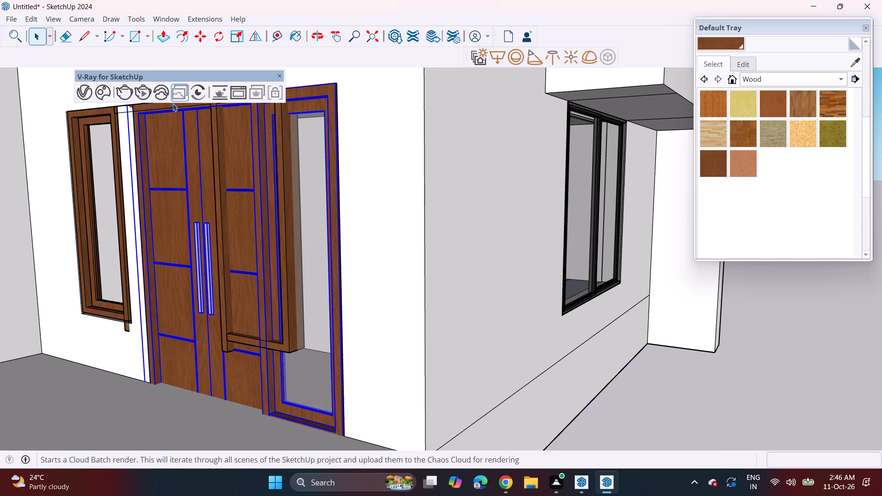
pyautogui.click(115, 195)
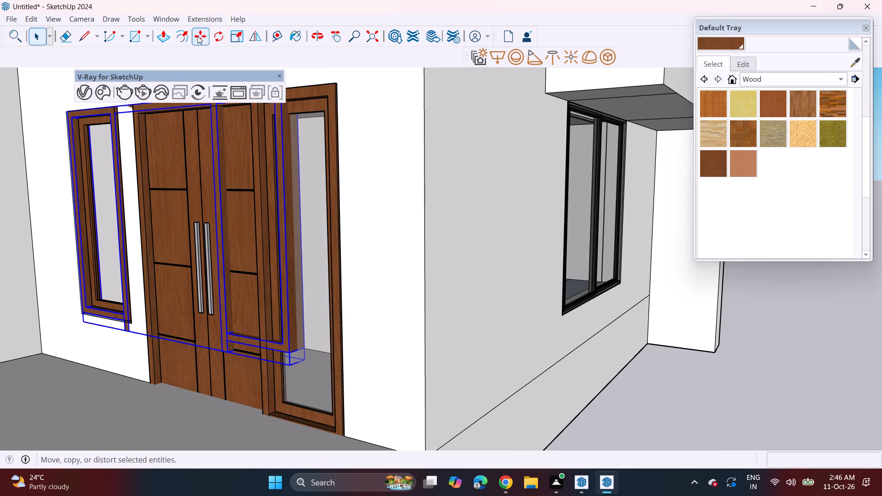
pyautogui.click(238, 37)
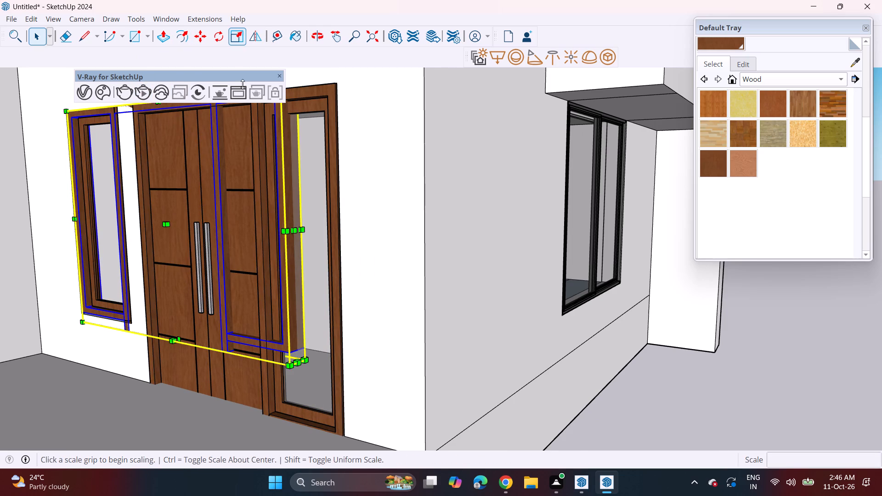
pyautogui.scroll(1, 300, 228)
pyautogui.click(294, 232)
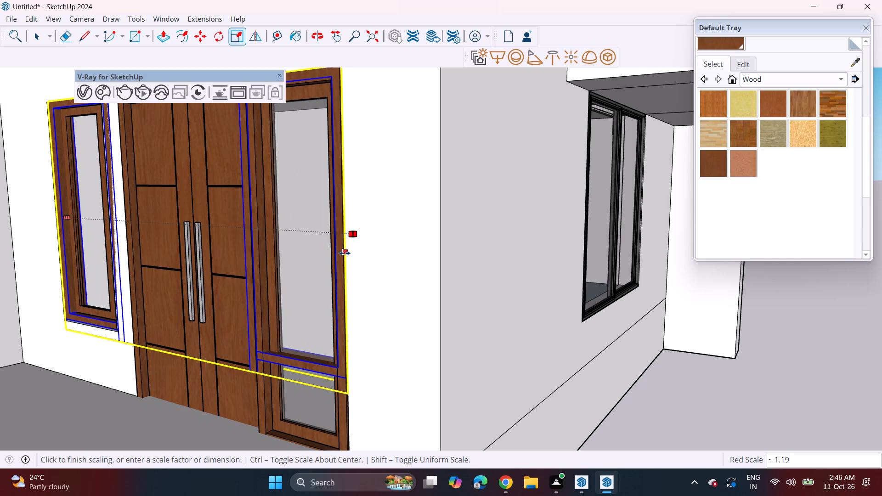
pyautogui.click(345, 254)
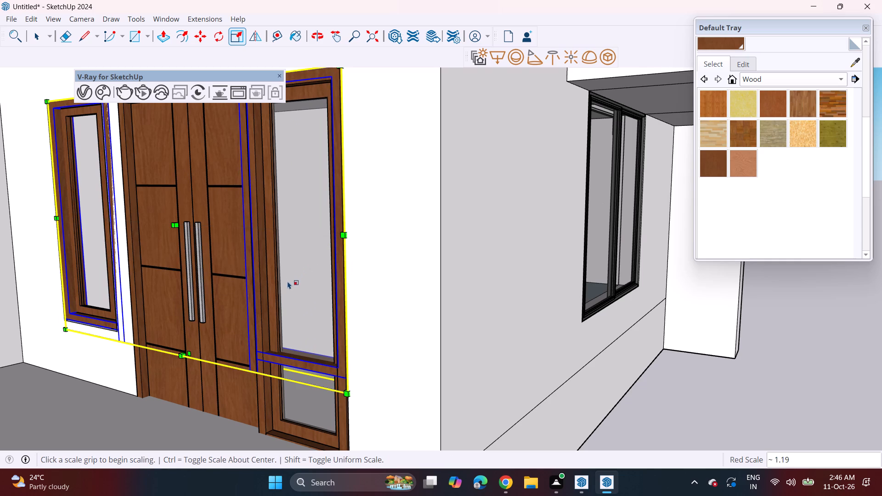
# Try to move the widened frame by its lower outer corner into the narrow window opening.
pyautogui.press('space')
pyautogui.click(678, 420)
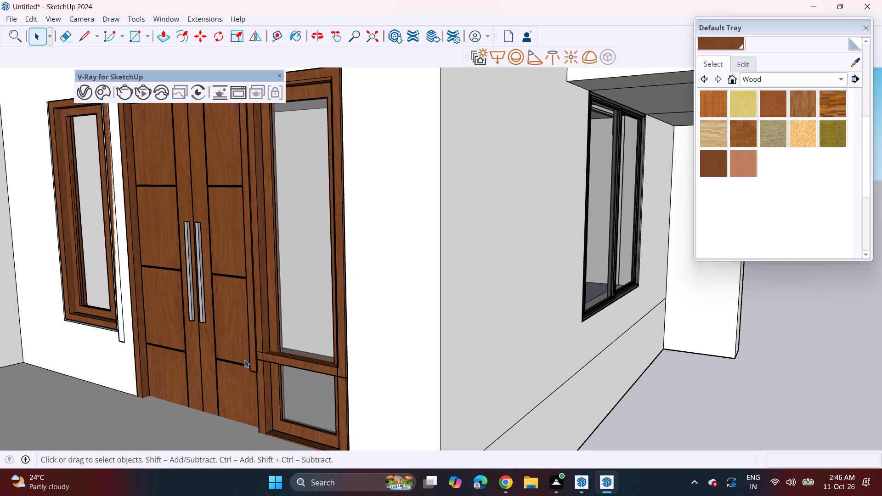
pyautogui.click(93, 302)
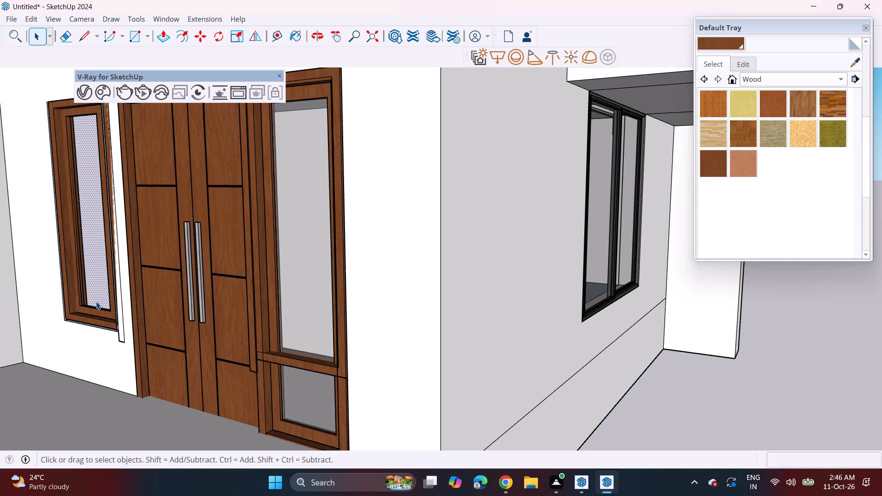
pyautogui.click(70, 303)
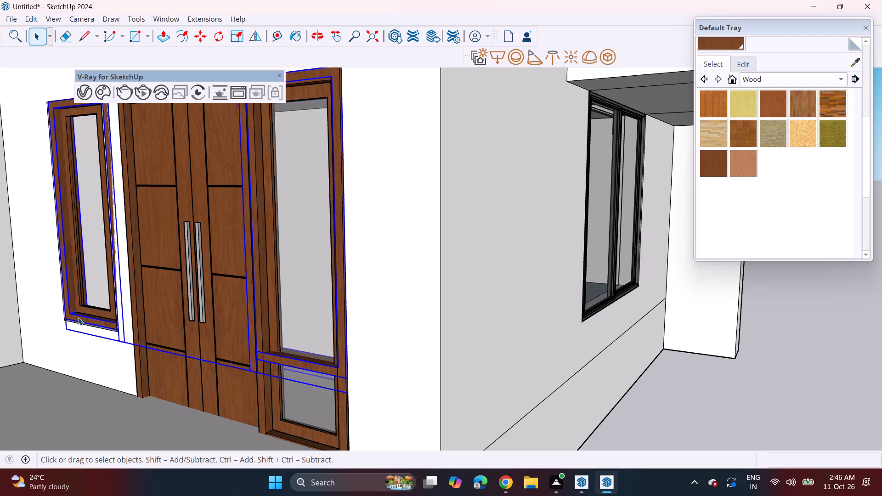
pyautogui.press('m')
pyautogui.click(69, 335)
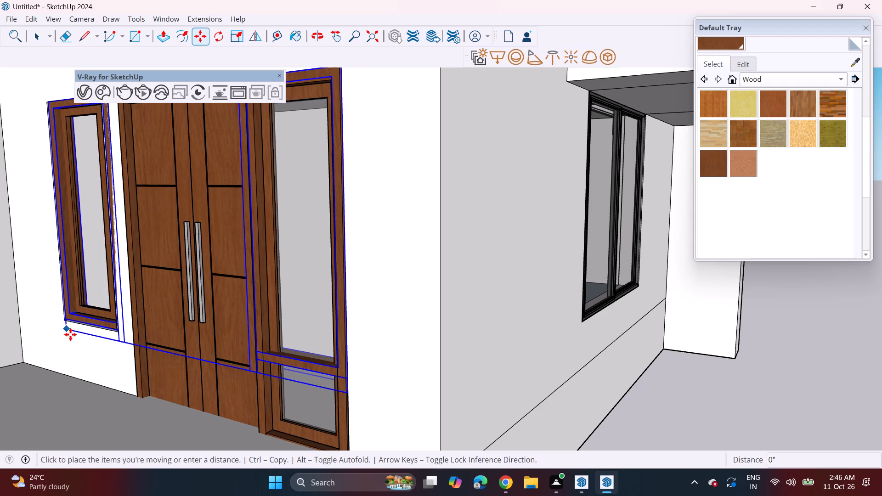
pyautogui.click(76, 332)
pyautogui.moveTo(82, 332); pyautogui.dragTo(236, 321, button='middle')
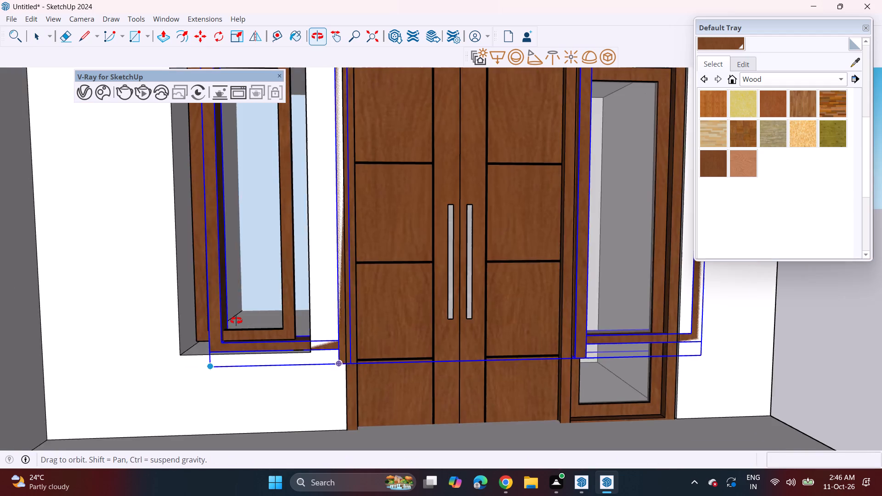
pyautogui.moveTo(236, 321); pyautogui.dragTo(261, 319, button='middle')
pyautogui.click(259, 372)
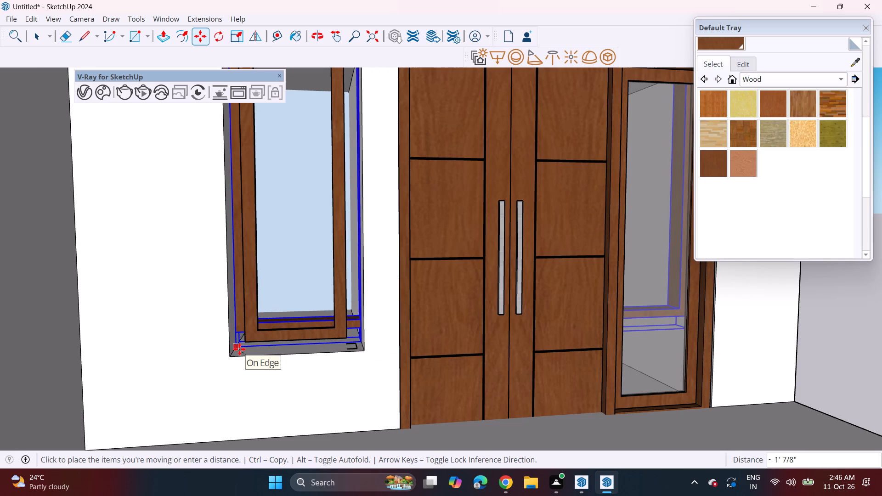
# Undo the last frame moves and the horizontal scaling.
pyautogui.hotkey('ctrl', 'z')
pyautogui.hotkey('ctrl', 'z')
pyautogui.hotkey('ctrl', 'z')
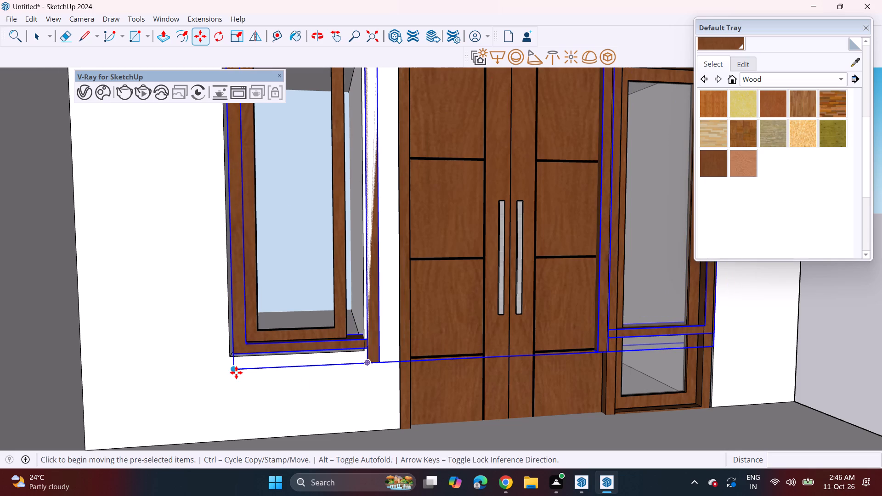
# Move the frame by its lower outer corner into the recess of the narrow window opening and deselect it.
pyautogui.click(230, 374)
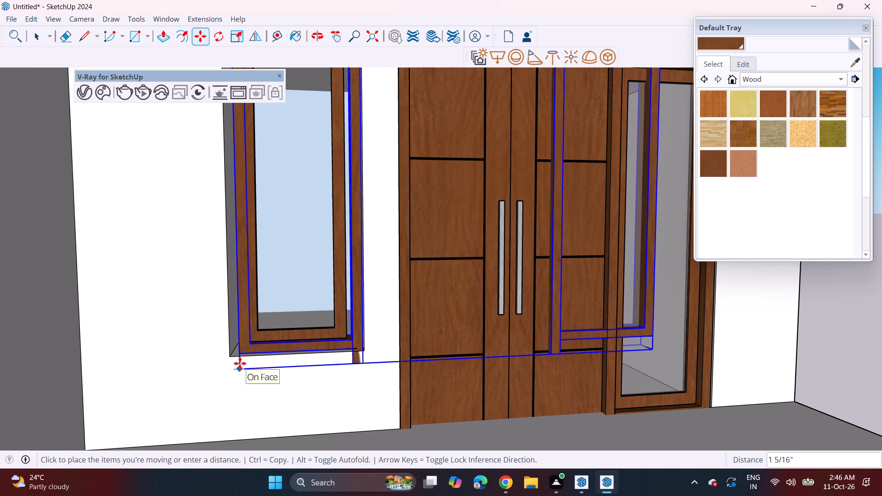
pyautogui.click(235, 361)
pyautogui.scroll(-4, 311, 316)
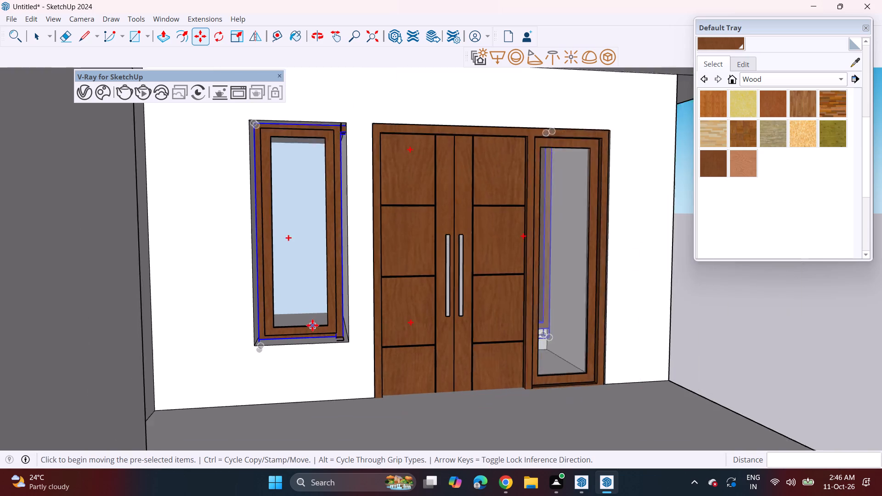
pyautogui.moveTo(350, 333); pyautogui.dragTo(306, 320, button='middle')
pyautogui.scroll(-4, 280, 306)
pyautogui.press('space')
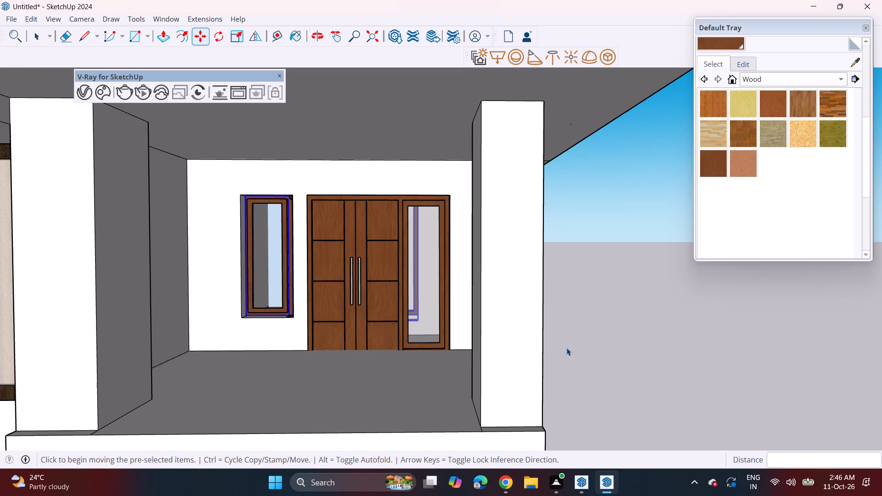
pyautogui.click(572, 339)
# Examine from outside the porch and up close how the frame sits in the window opening.
pyautogui.moveTo(583, 356); pyautogui.dragTo(562, 350, button='middle')
pyautogui.scroll(-5, 494, 349)
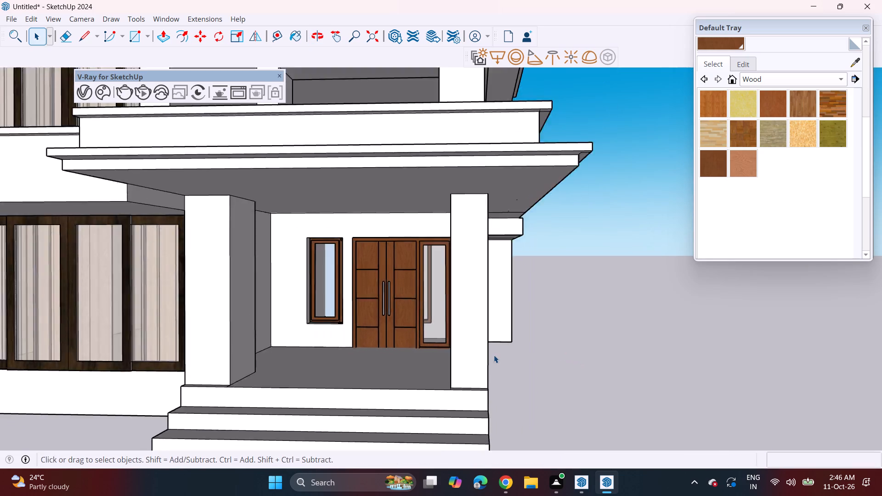
pyautogui.scroll(-2, 494, 355)
pyautogui.moveTo(501, 378); pyautogui.dragTo(472, 372, button='middle')
pyautogui.scroll(8, 359, 325)
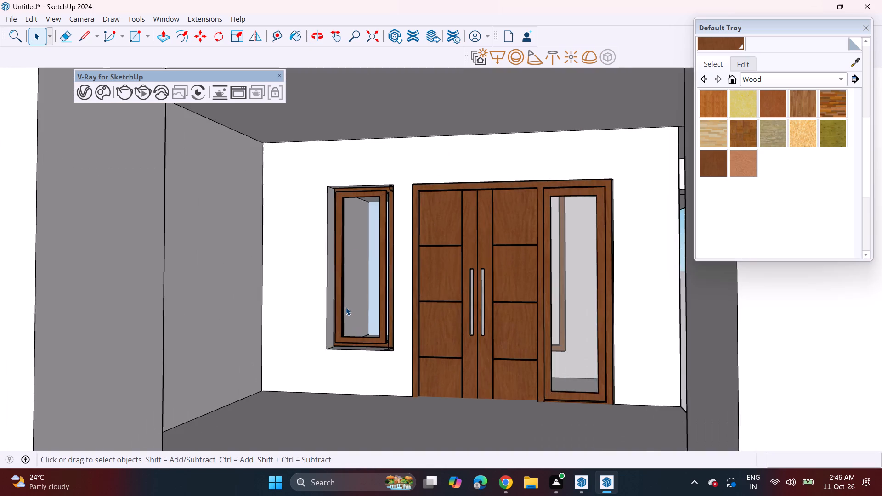
pyautogui.moveTo(346, 307); pyautogui.dragTo(364, 309, button='middle')
pyautogui.scroll(4, 366, 306)
# Undo the frame copy's moves and vertical scaling back to its position standing free beside the villa.
pyautogui.hotkey('ctrl', 'z')
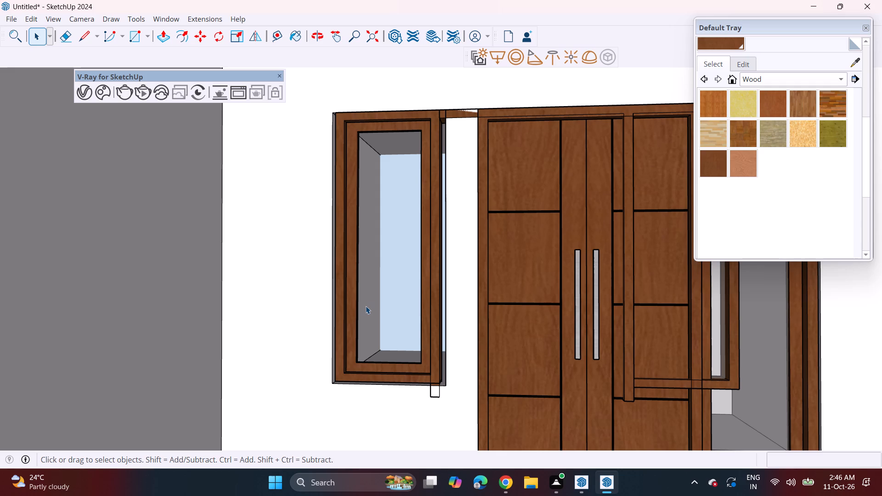
pyautogui.scroll(2, 351, 154)
pyautogui.hotkey('ctrl', 'z')
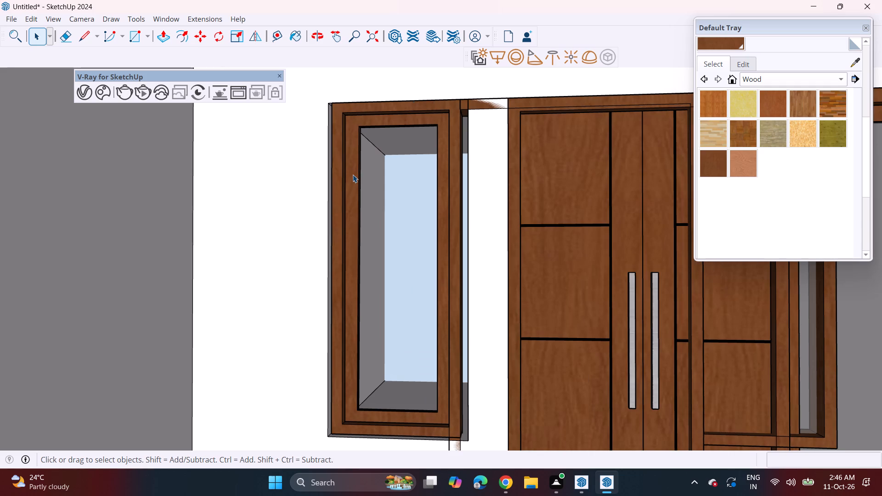
pyautogui.scroll(-4, 341, 186)
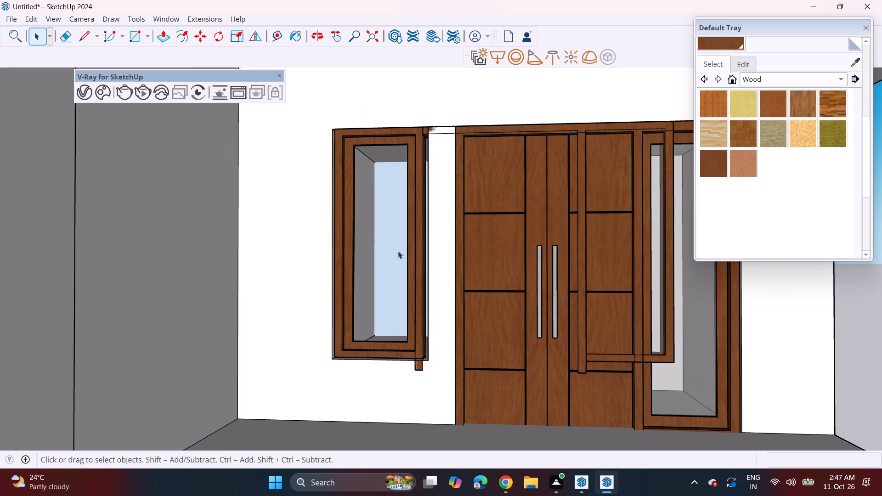
pyautogui.scroll(-8, 398, 251)
pyautogui.hotkey('ctrl', 'z')
pyautogui.hotkey('ctrl', 'z')
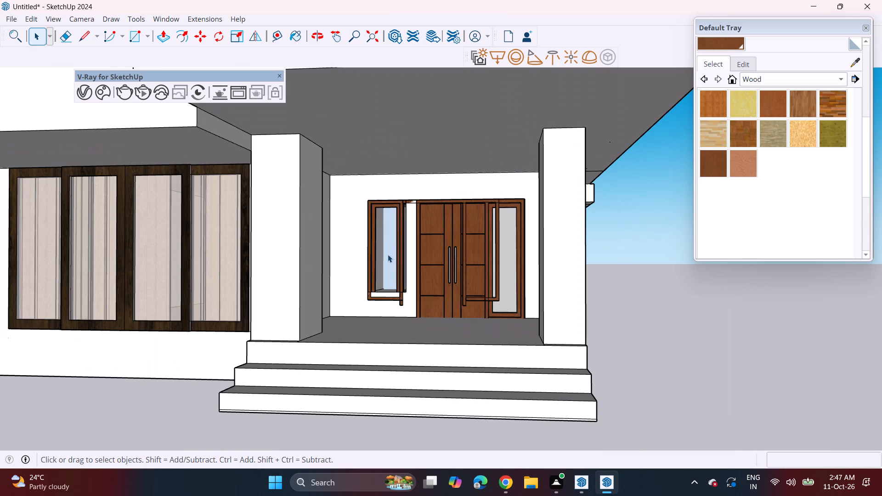
pyautogui.hotkey('ctrl', 'z')
pyautogui.scroll(-3, 390, 260)
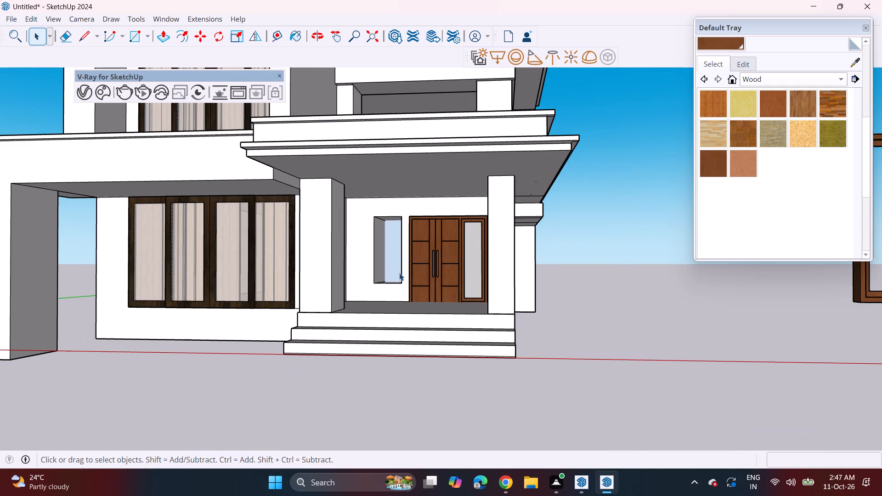
# Delete the outer three-part frame of the copy beside the villa, keeping the inner frame of its narrow panel.
pyautogui.keyDown('shift'); pyautogui.moveTo(616, 314); pyautogui.dragTo(414, 321, button='middle'); pyautogui.keyUp('shift')
pyautogui.scroll(-4, 399, 314)
pyautogui.keyDown('shift'); pyautogui.moveTo(466, 327); pyautogui.dragTo(379, 329, button='middle'); pyautogui.keyUp('shift')
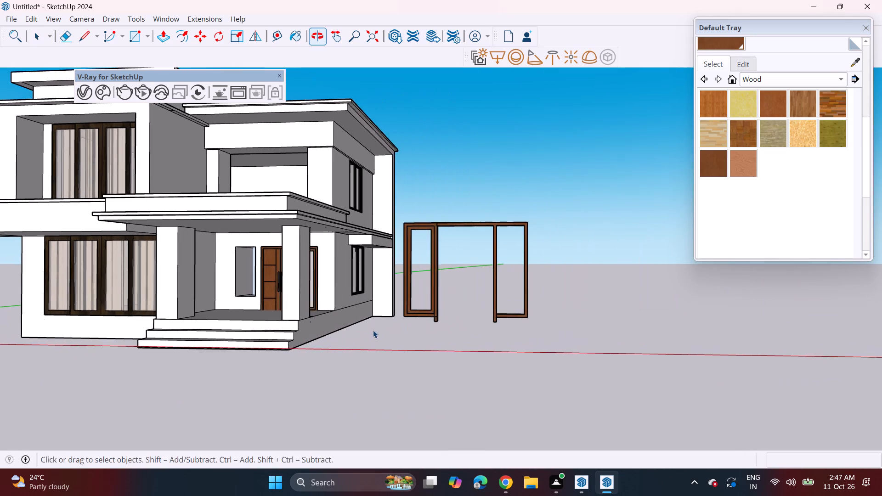
pyautogui.moveTo(374, 333); pyautogui.dragTo(402, 345, button='middle')
pyautogui.rightClick(465, 301)
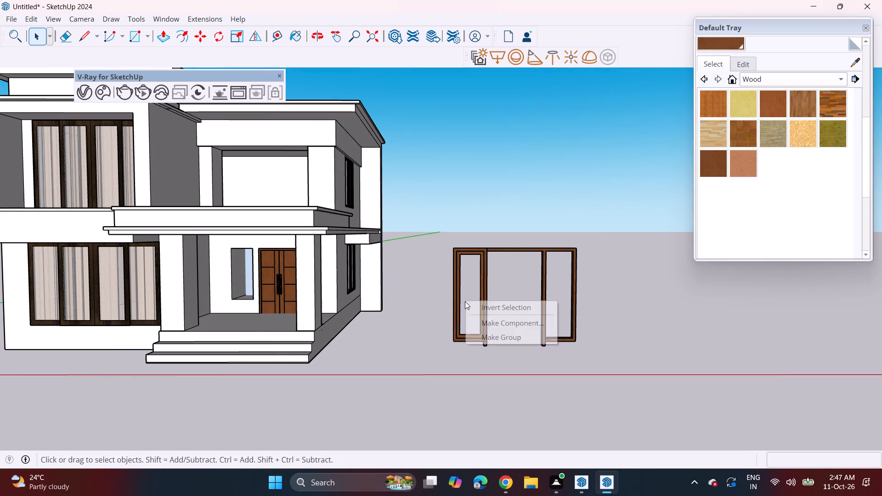
pyautogui.click(465, 271)
pyautogui.moveTo(442, 248); pyautogui.dragTo(518, 340)
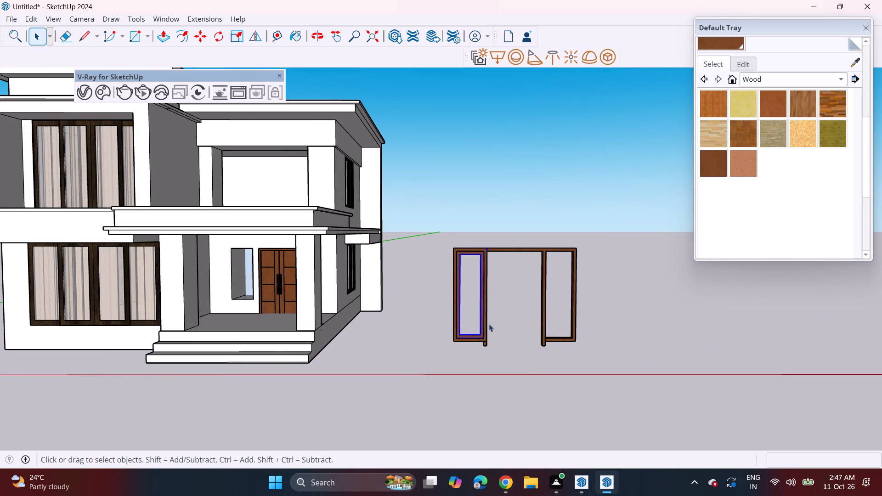
pyautogui.rightClick(479, 317)
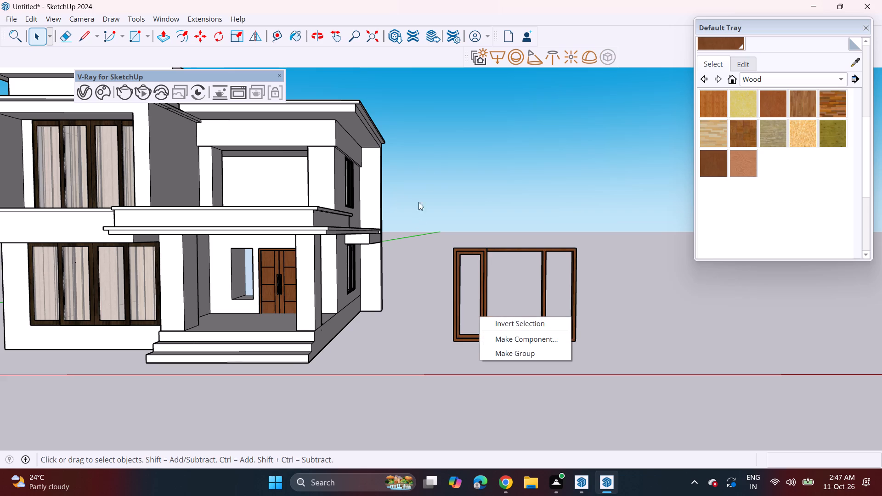
pyautogui.moveTo(426, 167); pyautogui.dragTo(619, 385)
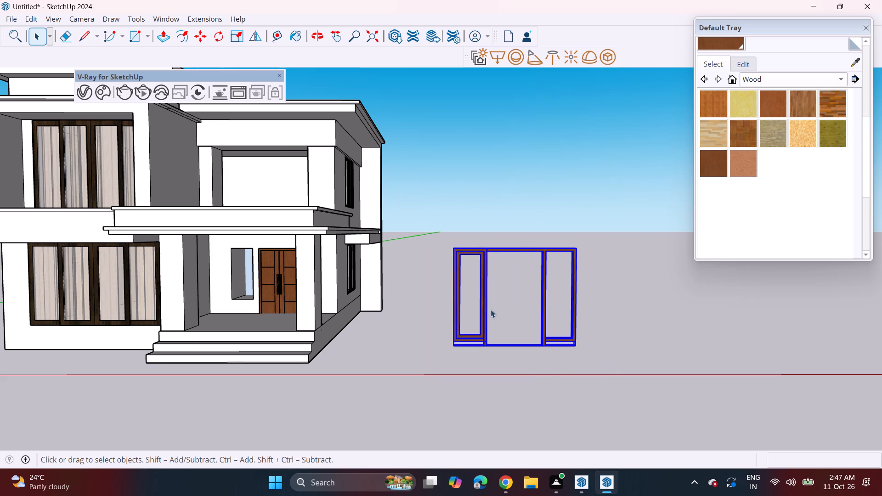
pyautogui.rightClick(466, 316)
pyautogui.click(486, 295)
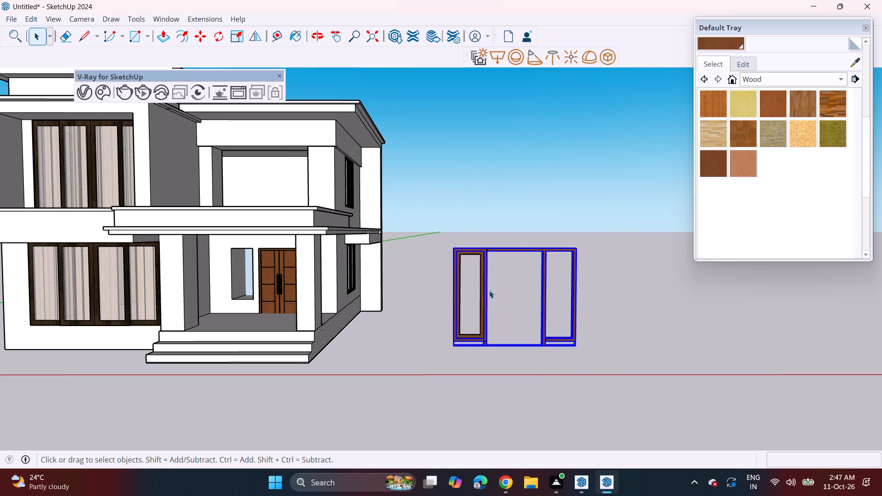
pyautogui.press('Delete')
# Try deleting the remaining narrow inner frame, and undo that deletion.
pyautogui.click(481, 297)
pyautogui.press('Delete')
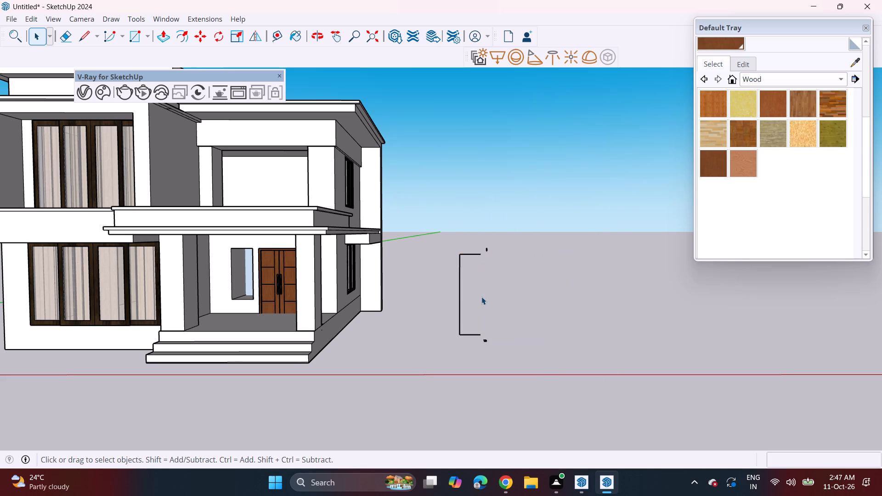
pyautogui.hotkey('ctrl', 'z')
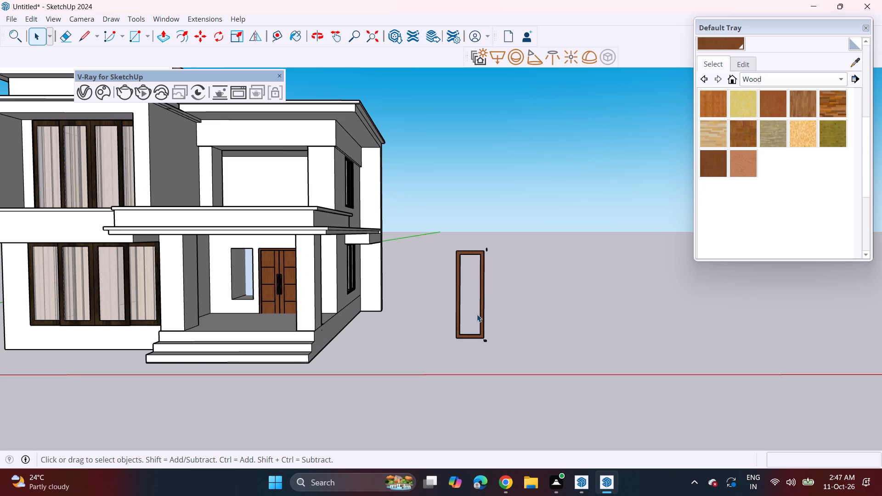
# Delete the pane face inside the remaining narrow frame.
pyautogui.click(477, 314)
pyautogui.press('Delete')
# Undo the deletions on the copy beside the villa back to the complete grouped double door with both side panels.
pyautogui.hotkey('ctrl', 'z')
pyautogui.hotkey('ctrl', 'z')
pyautogui.hotkey('ctrl', 'z')
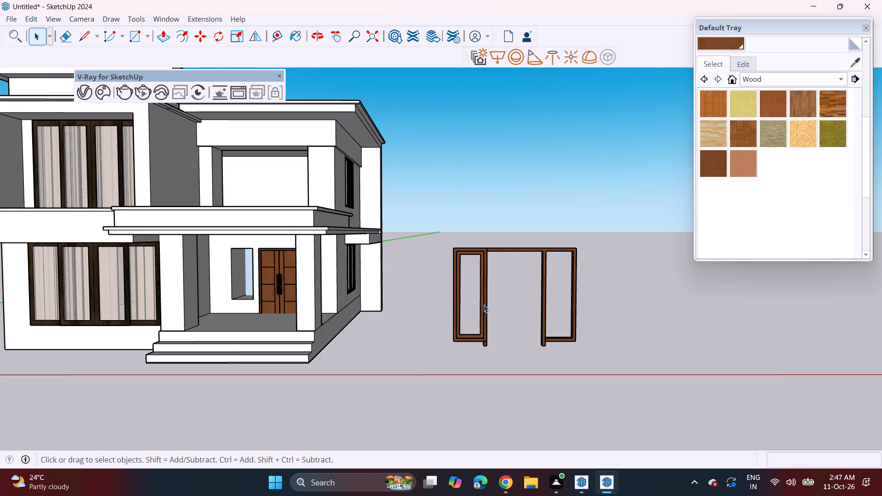
pyautogui.hotkey('ctrl', 'z')
pyautogui.hotkey('ctrl', 'z')
pyautogui.hotkey('ctrl', 'z')
pyautogui.hotkey('ctrl', 'z')
pyautogui.hotkey('ctrl', 'z')
pyautogui.hotkey('ctrl', 'z')
pyautogui.hotkey('ctrl', 'z')
pyautogui.hotkey('ctrl', 'z')
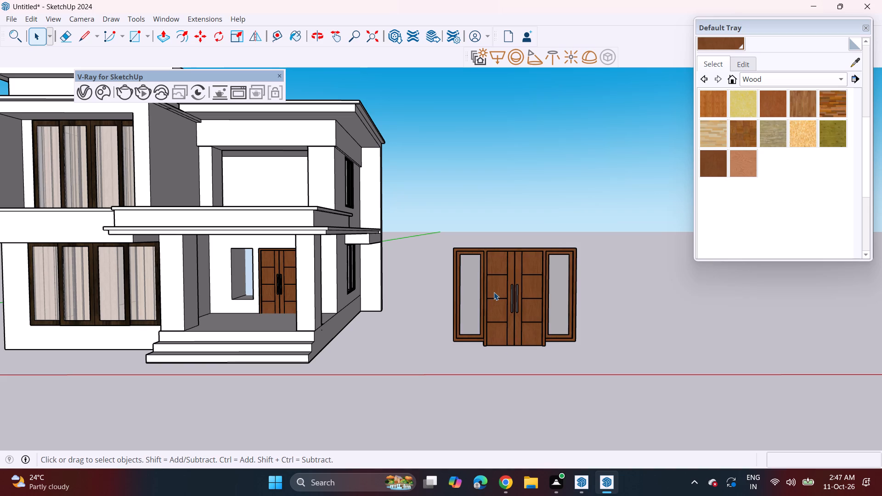
pyautogui.hotkey('ctrl', 'z')
# Explode the door copy beside the villa and delete both door leaves and the inner frame of the side panel farther from the villa.
pyautogui.click(496, 294)
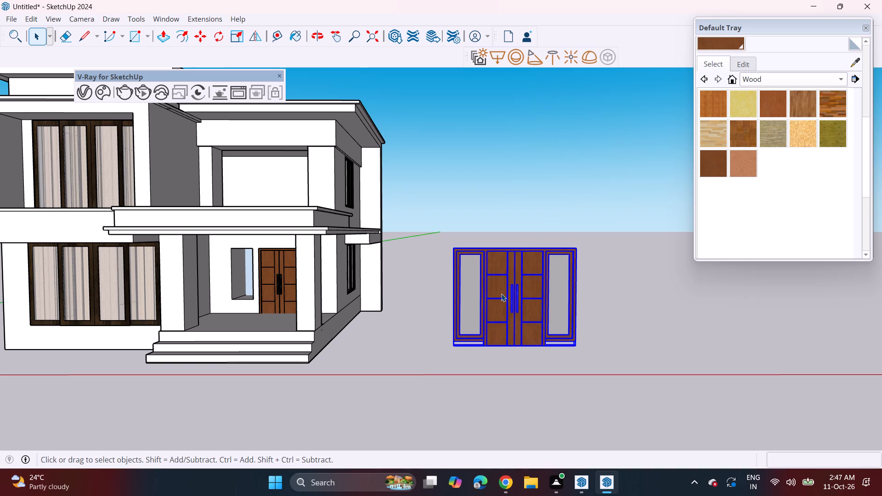
pyautogui.rightClick(502, 296)
pyautogui.doubleClick(541, 89)
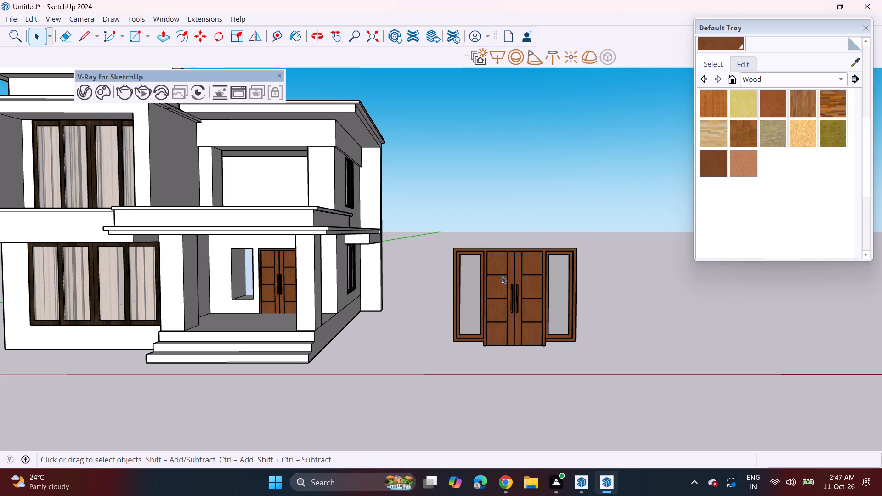
pyautogui.click(500, 285)
pyautogui.moveTo(486, 233); pyautogui.dragTo(584, 355)
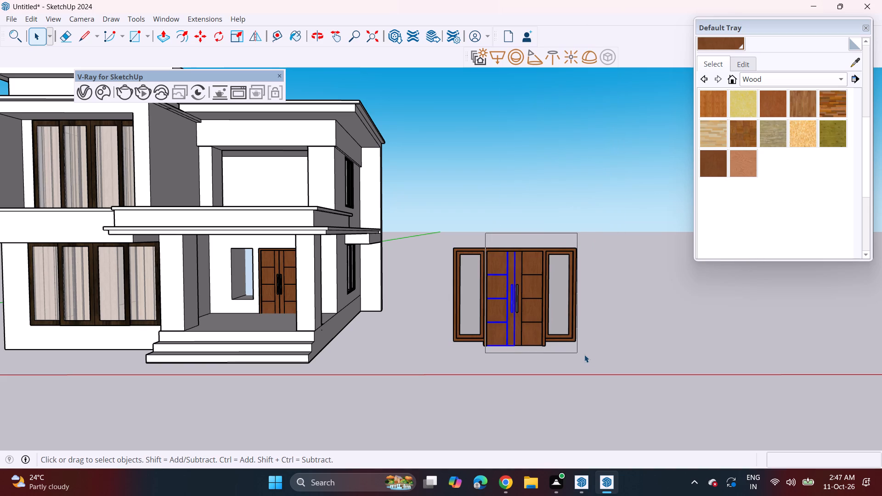
pyautogui.moveTo(584, 355); pyautogui.dragTo(593, 357)
pyautogui.press('Delete')
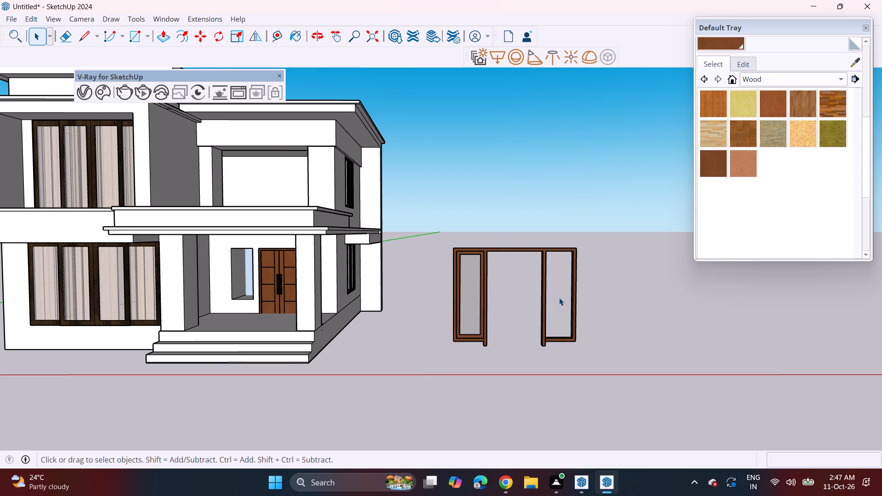
# Explode the copy's remaining three-part outer frame group into loose geometry.
pyautogui.scroll(3, 483, 281)
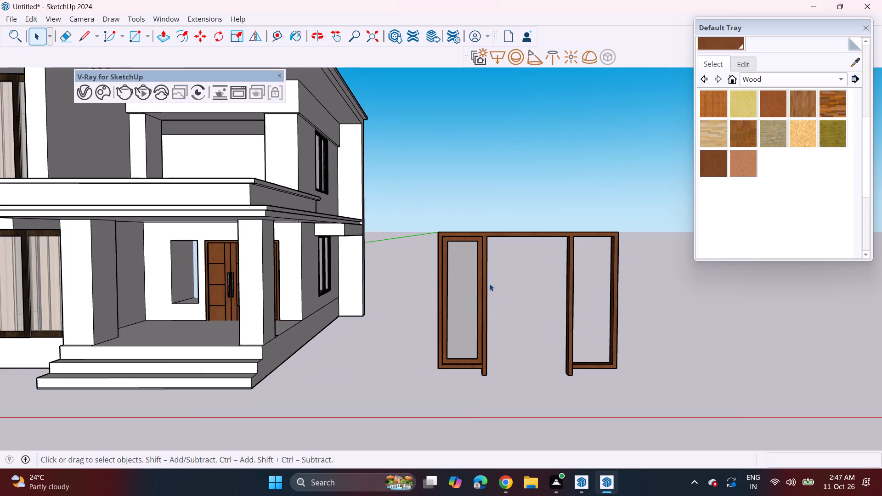
pyautogui.scroll(3, 479, 298)
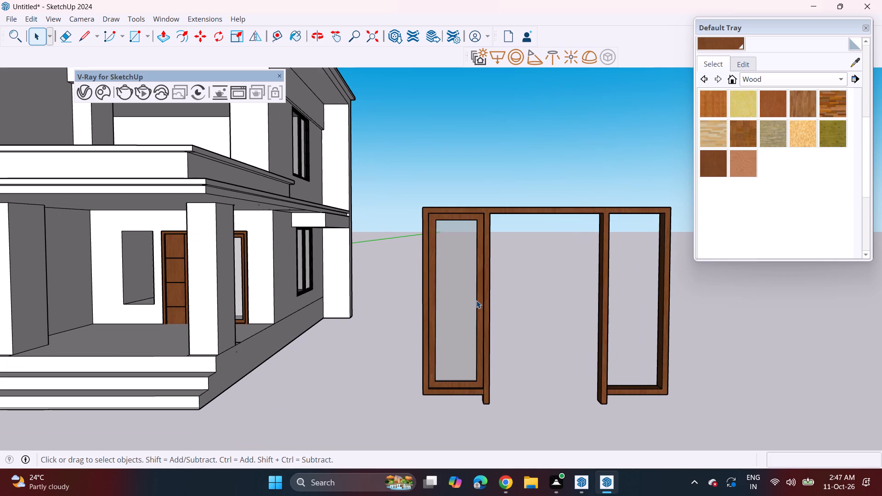
pyautogui.moveTo(507, 230); pyautogui.dragTo(467, 301, button='middle')
pyautogui.scroll(2, 426, 329)
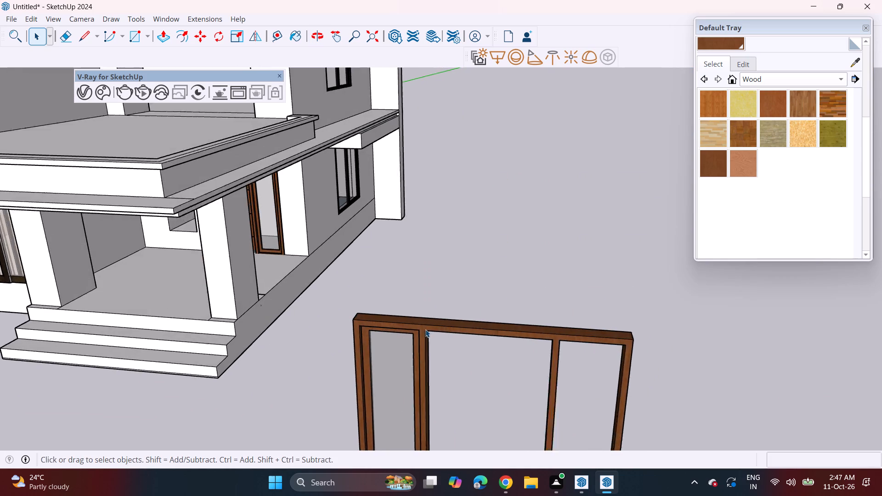
pyautogui.scroll(7, 425, 329)
pyautogui.scroll(-9, 416, 333)
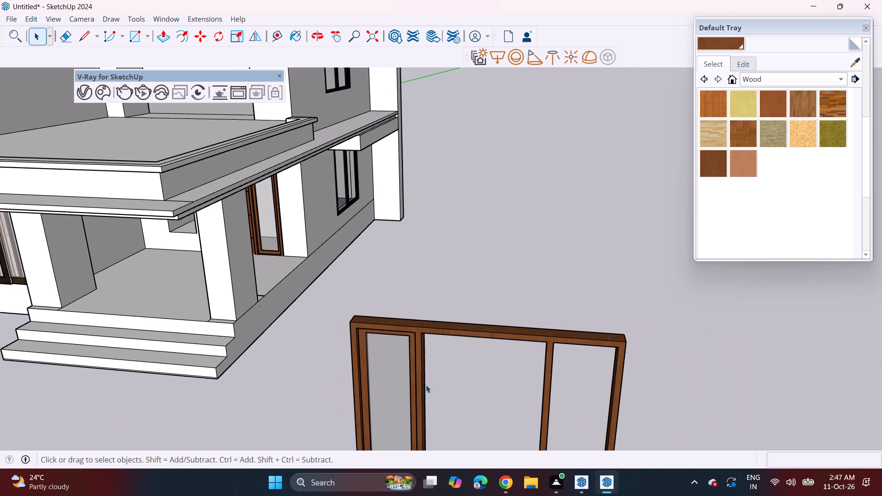
pyautogui.moveTo(428, 388); pyautogui.dragTo(450, 330, button='middle')
pyautogui.scroll(-4, 450, 330)
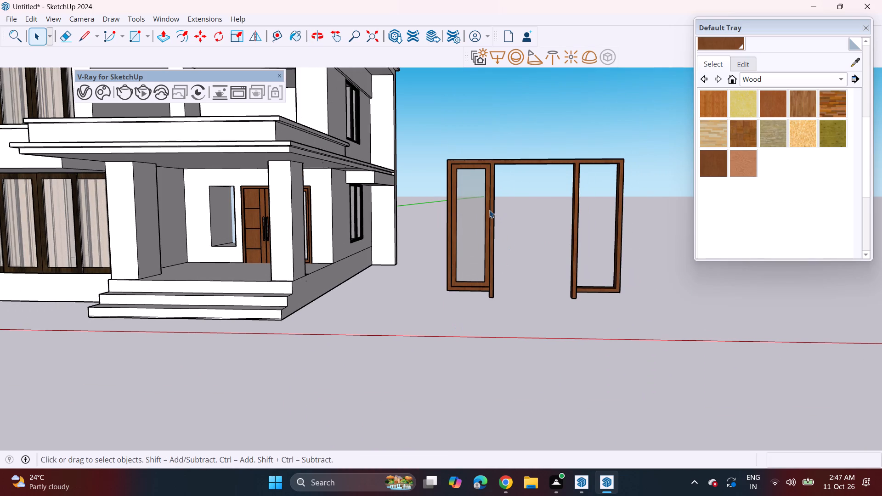
pyautogui.click(493, 207)
pyautogui.rightClick(493, 212)
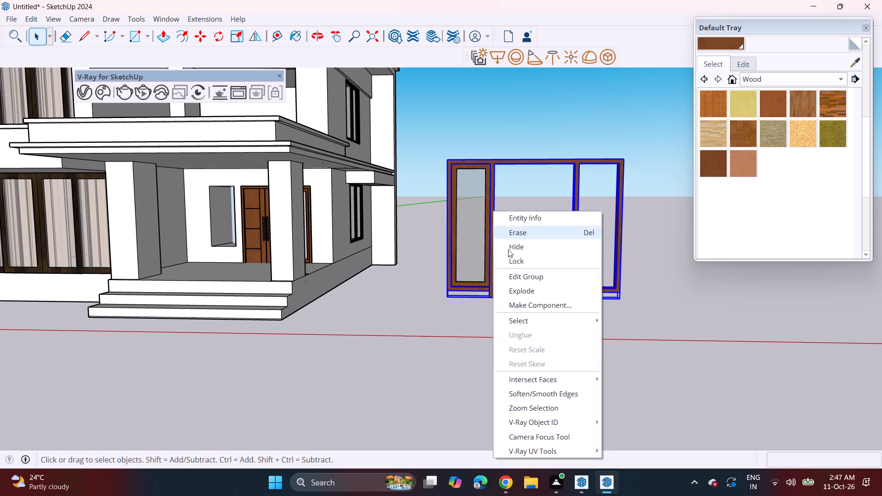
pyautogui.click(520, 297)
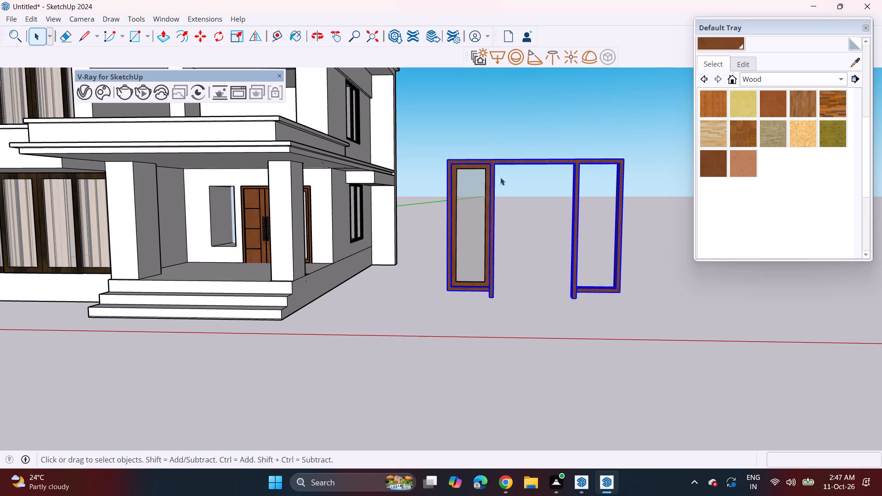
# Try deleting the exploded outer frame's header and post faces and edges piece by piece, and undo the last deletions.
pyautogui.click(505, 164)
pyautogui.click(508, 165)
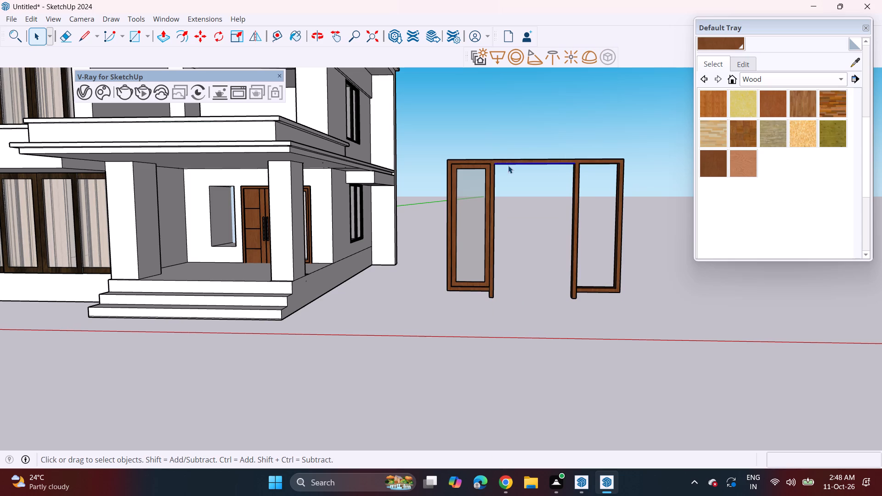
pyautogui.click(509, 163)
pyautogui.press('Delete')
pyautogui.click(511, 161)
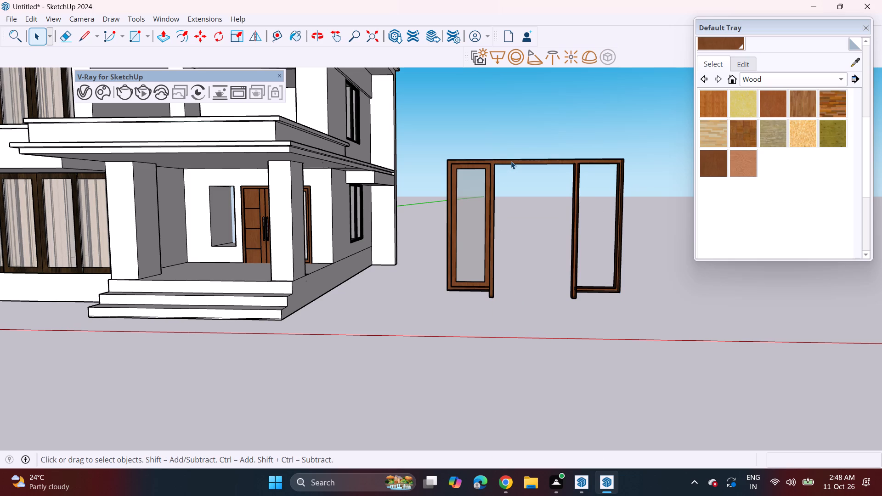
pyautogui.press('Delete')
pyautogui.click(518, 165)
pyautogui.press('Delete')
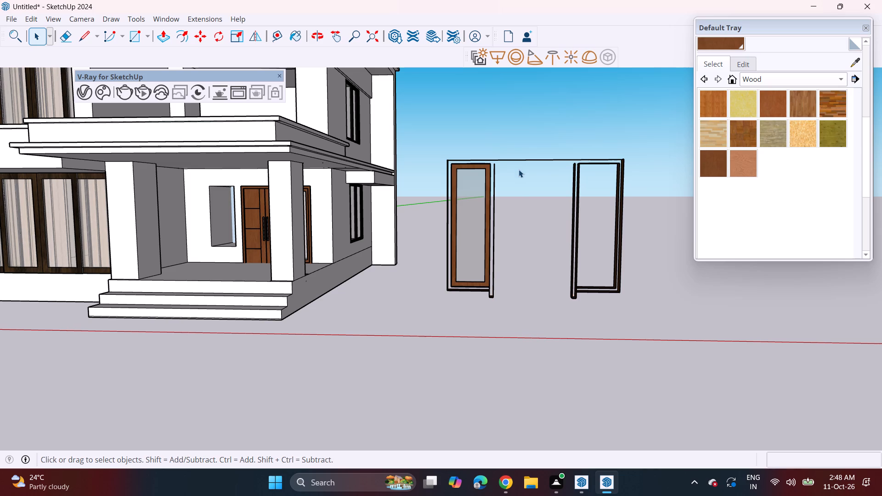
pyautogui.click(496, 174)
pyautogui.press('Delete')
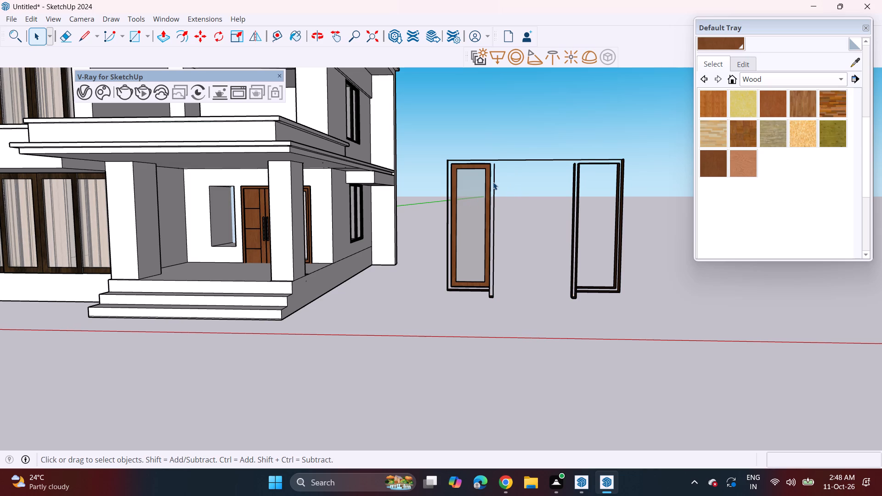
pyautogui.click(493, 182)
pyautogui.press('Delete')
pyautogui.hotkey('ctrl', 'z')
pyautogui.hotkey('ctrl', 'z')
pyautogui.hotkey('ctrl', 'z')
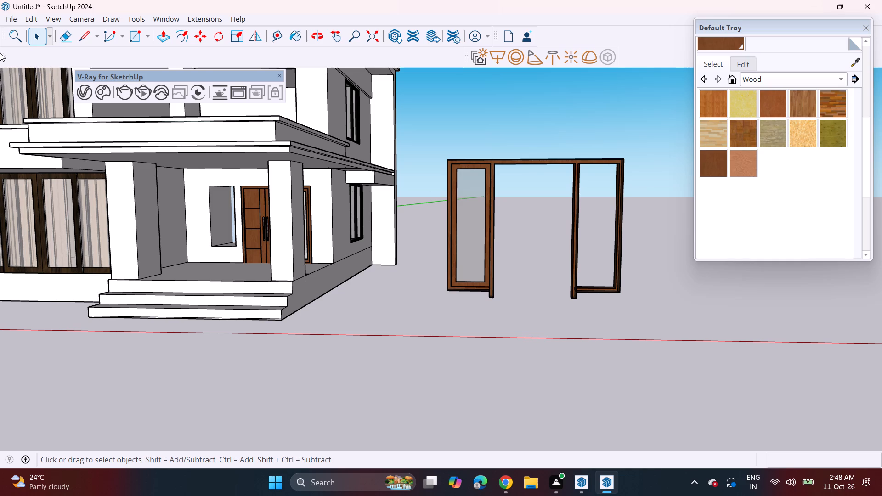
# Browse the Downloads folder's importable models for a suitable narrow window or door frame, and close the import without choosing one.
pyautogui.click(15, 21)
pyautogui.click(76, 176)
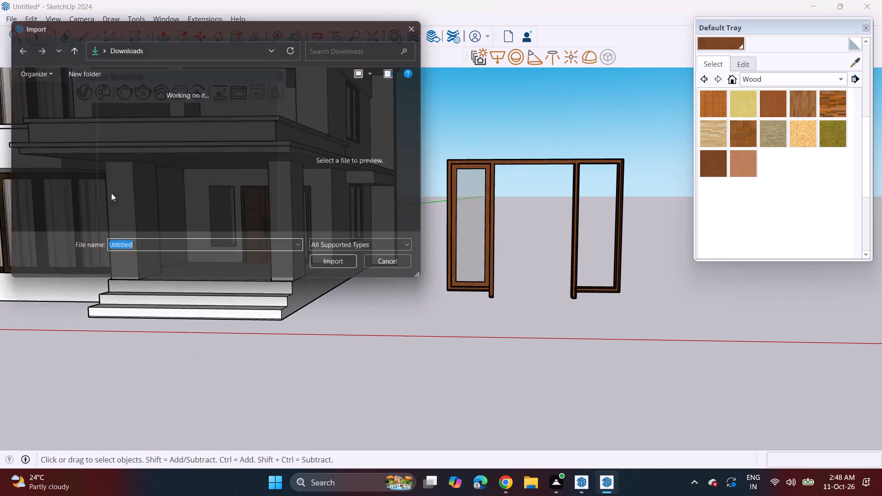
pyautogui.scroll(-2, 208, 192)
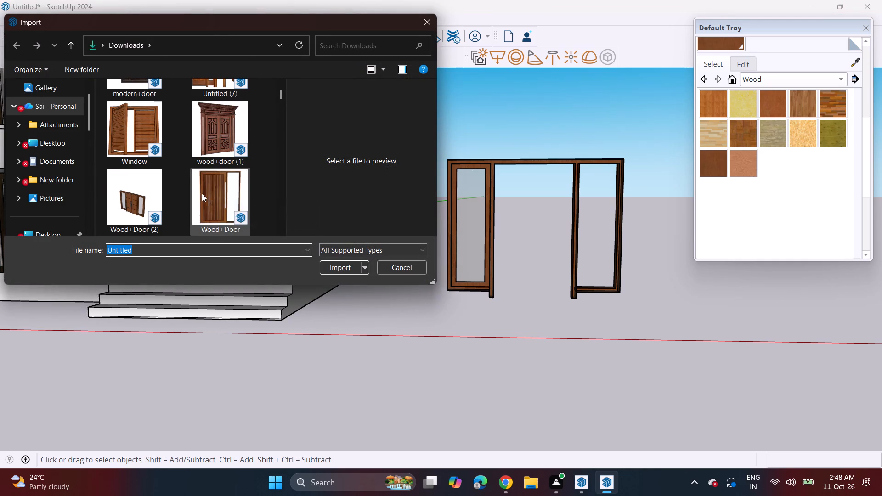
pyautogui.scroll(-1, 201, 194)
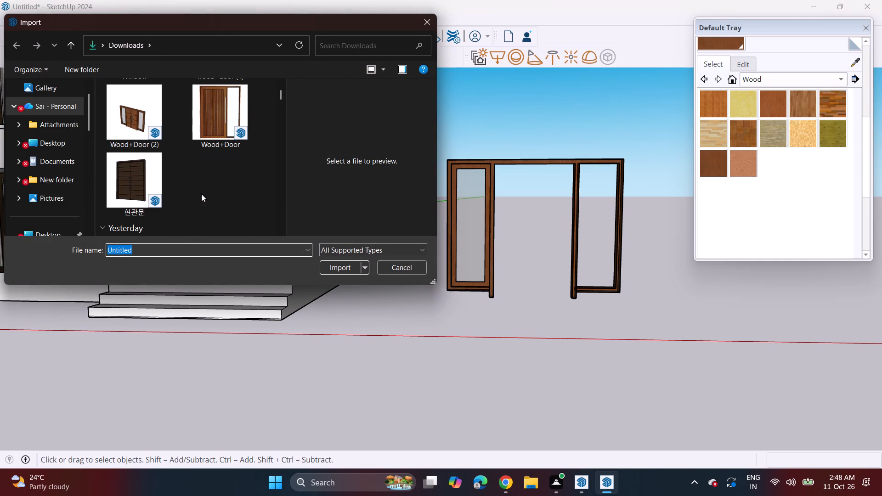
pyautogui.scroll(-7, 201, 194)
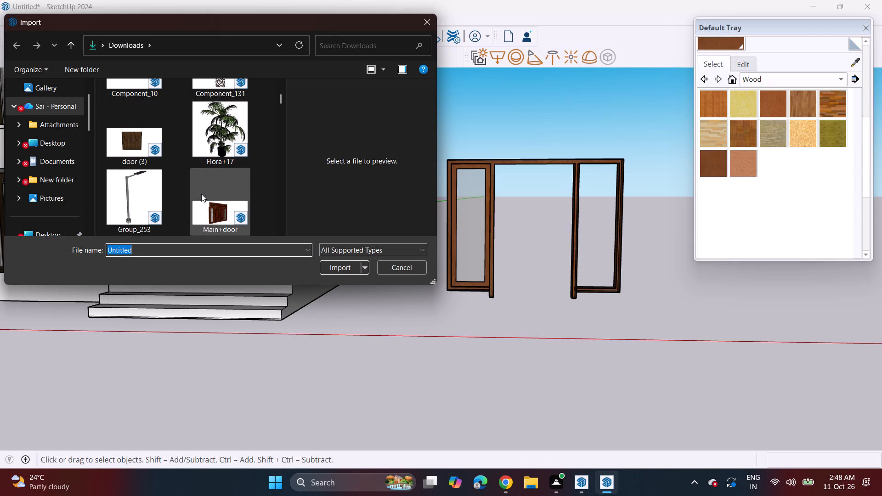
pyautogui.scroll(-1, 201, 194)
pyautogui.scroll(1, 201, 194)
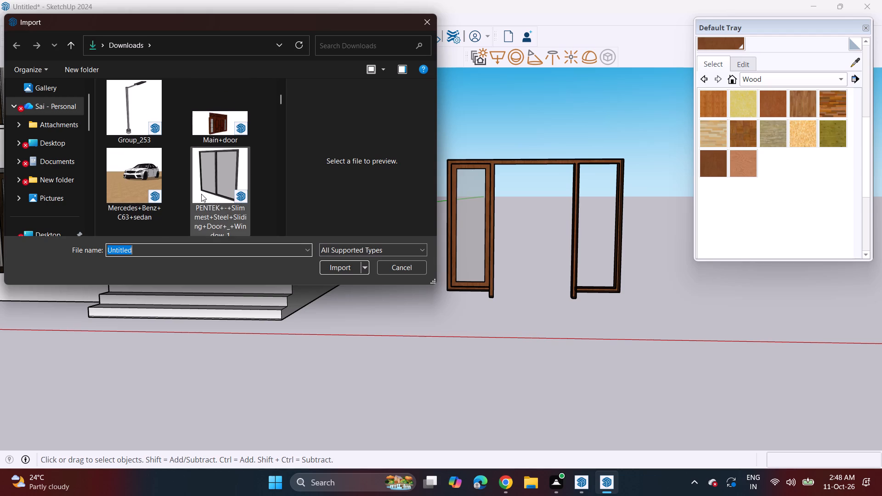
pyautogui.scroll(1, 201, 194)
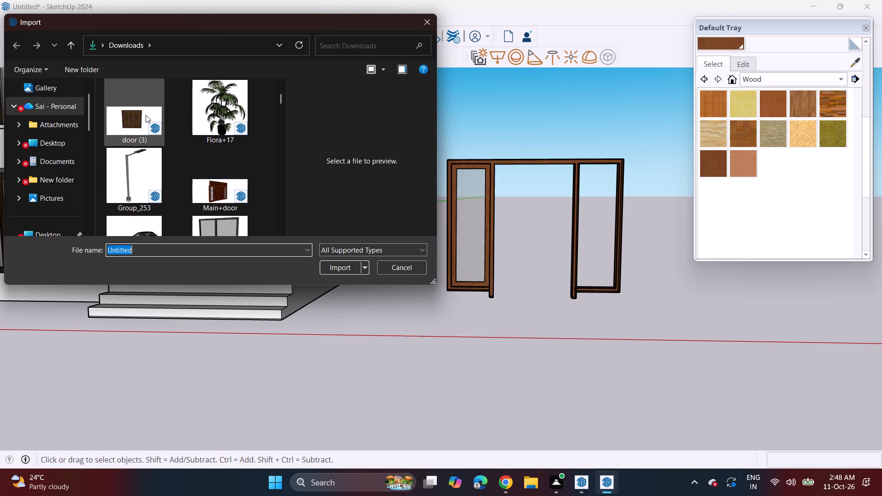
pyautogui.scroll(-4, 253, 173)
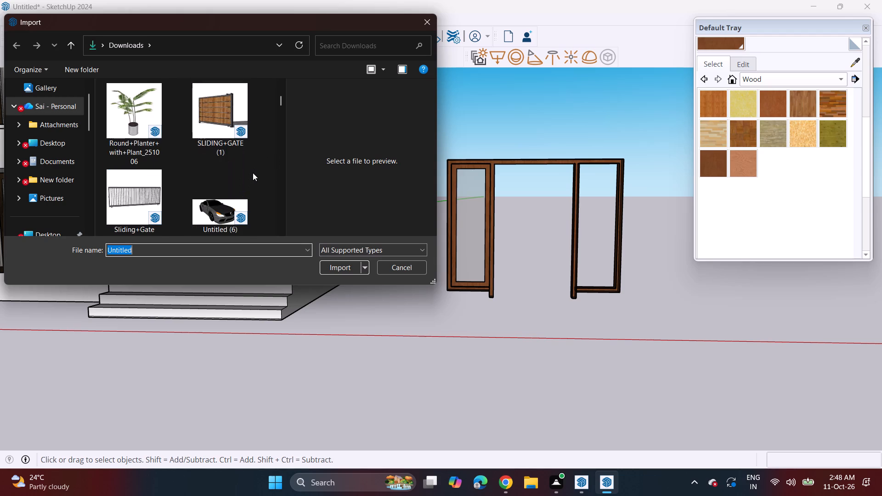
pyautogui.scroll(-9, 250, 172)
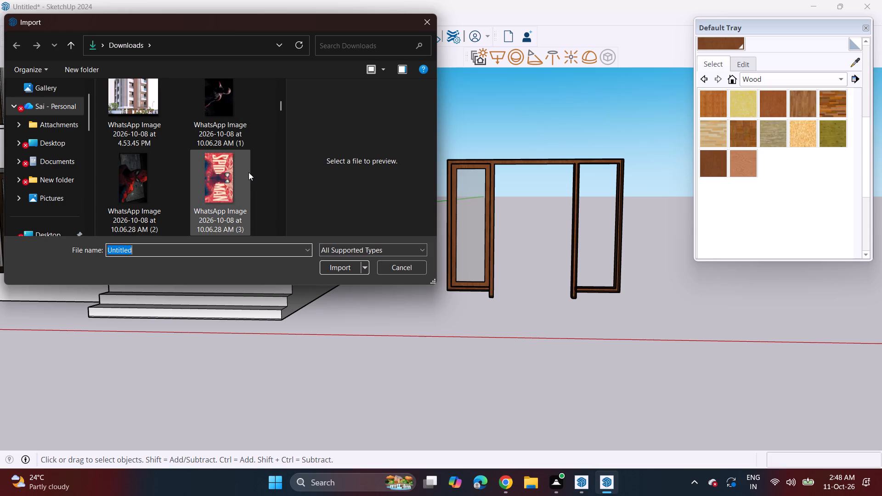
pyautogui.scroll(-9, 249, 172)
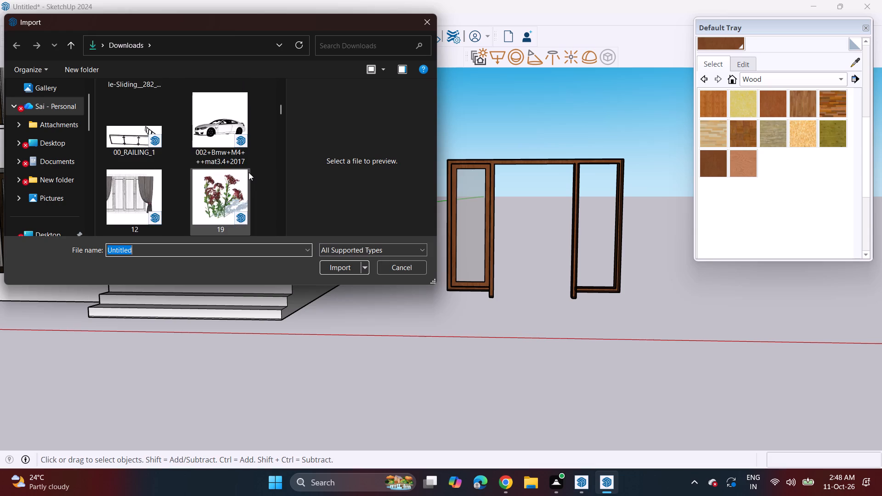
pyautogui.scroll(-9, 249, 172)
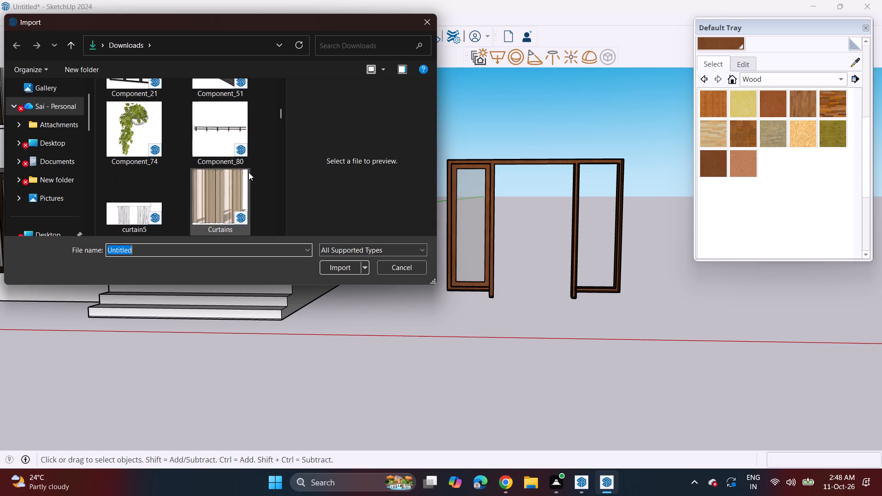
pyautogui.scroll(-3, 249, 172)
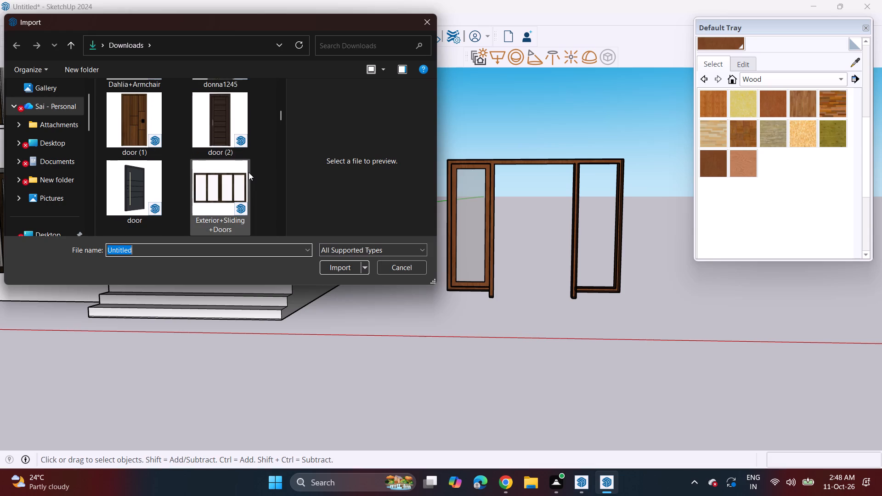
pyautogui.scroll(-6, 249, 172)
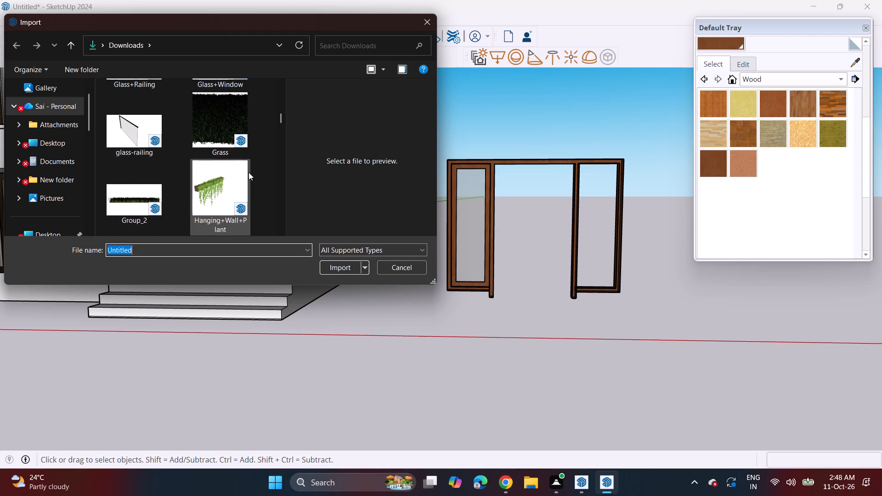
pyautogui.scroll(-6, 246, 173)
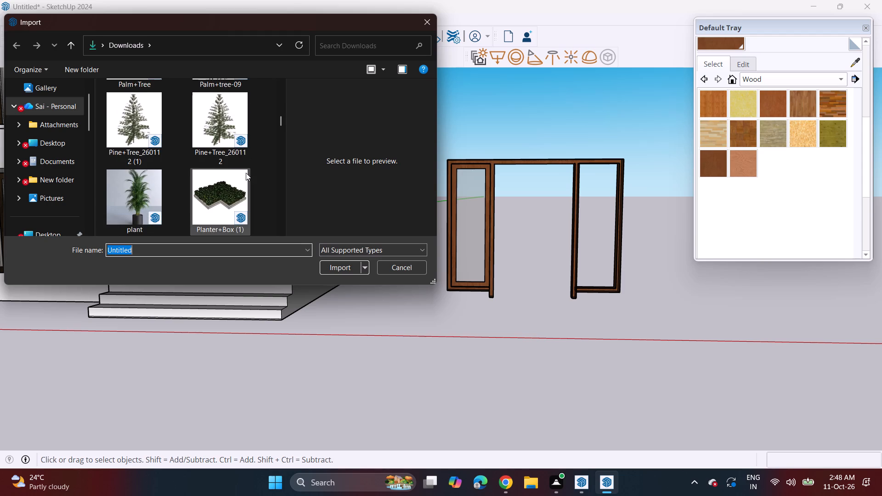
pyautogui.scroll(-9, 246, 173)
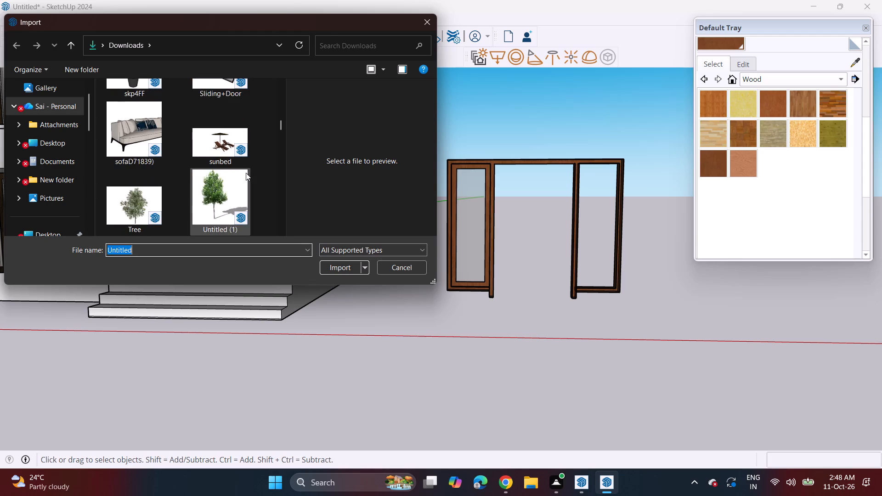
pyautogui.scroll(-5, 246, 173)
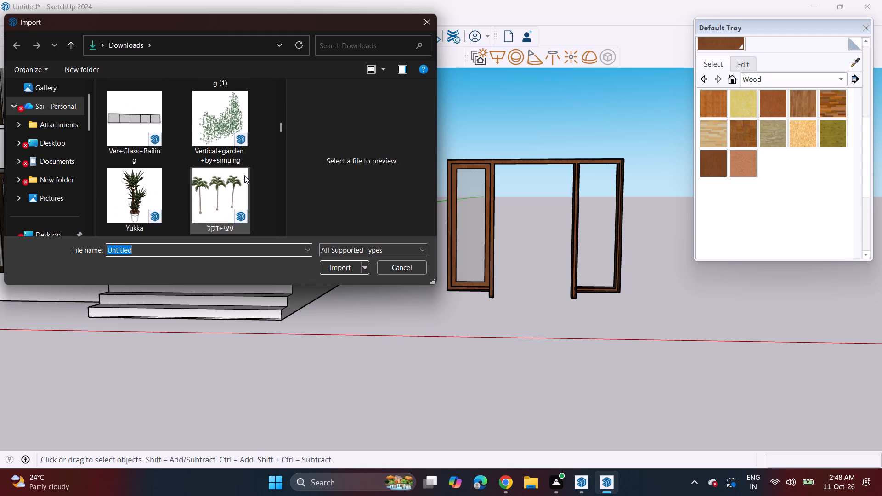
pyautogui.scroll(-6, 244, 175)
pyautogui.scroll(7, 244, 180)
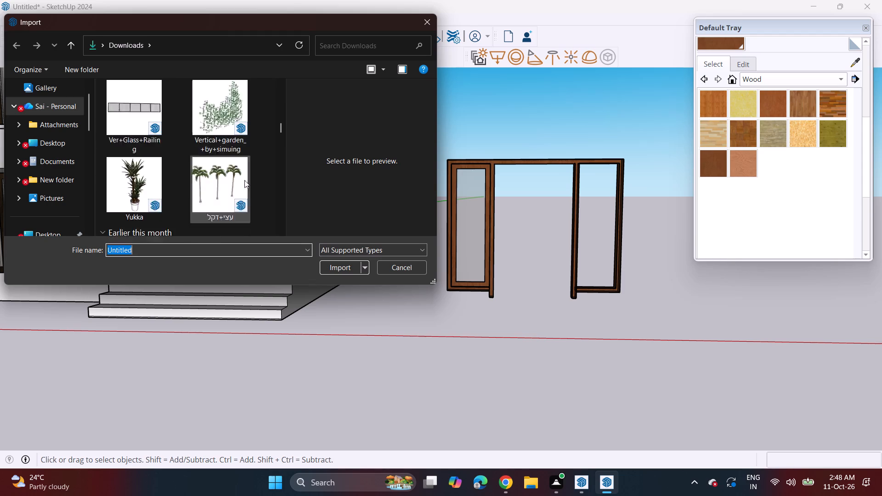
pyautogui.scroll(18, 244, 180)
pyautogui.scroll(4, 245, 183)
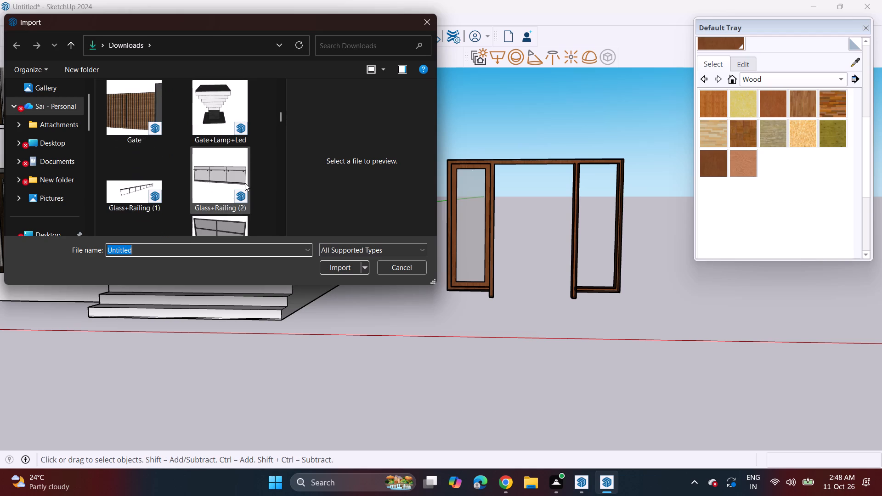
pyautogui.click(422, 22)
# Copy the glazed side panel nearer the villa, with its enclosed outer frame pieces, about 7' 7" away to clear ground in front.
pyautogui.click(450, 186)
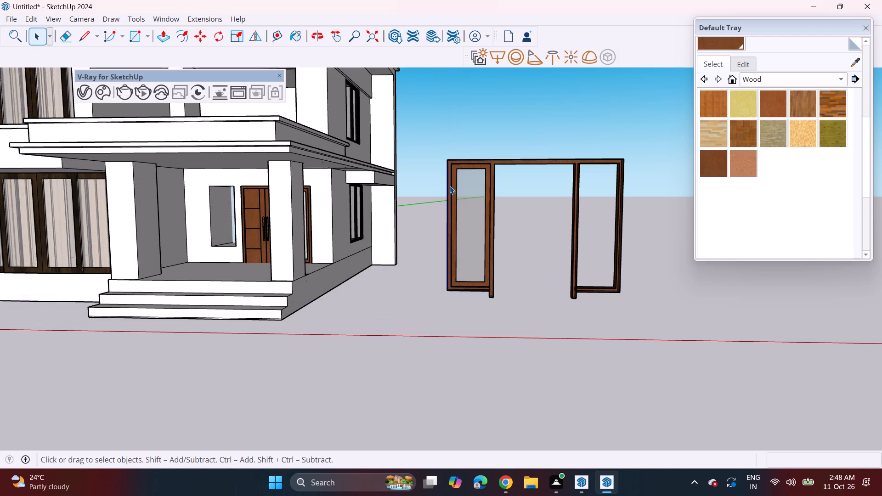
pyautogui.click(452, 189)
pyautogui.moveTo(439, 136); pyautogui.dragTo(495, 302)
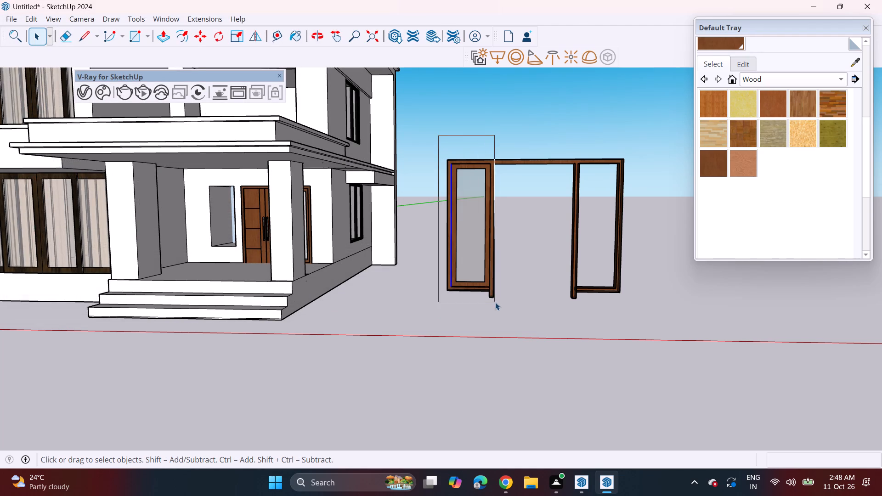
pyautogui.moveTo(495, 302); pyautogui.dragTo(501, 310)
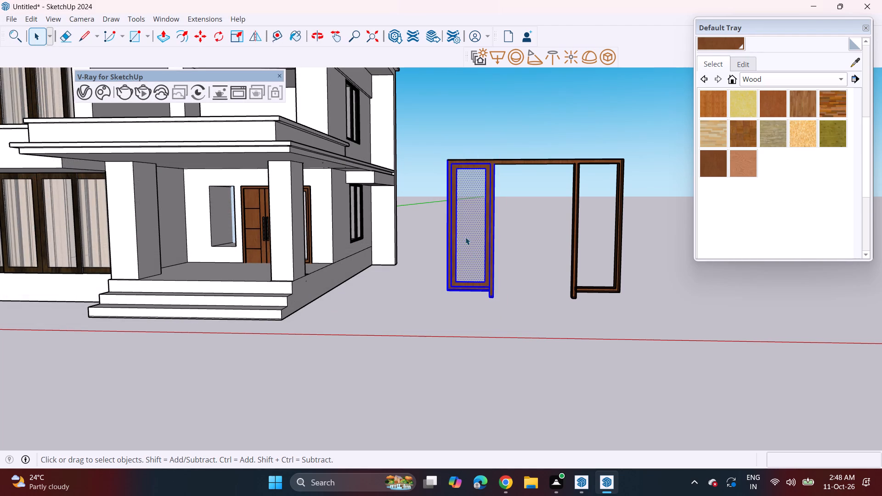
pyautogui.press('m')
pyautogui.click(447, 159)
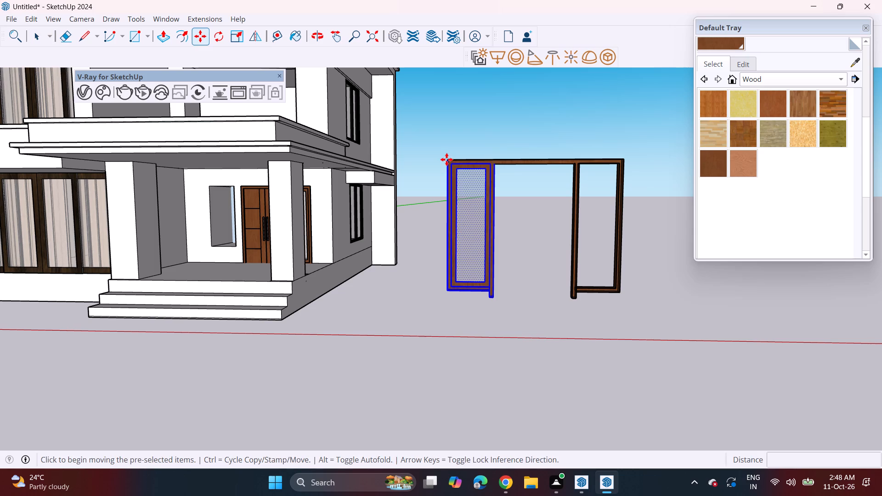
pyautogui.click(389, 299)
pyautogui.scroll(3, 439, 325)
pyautogui.scroll(-2, 432, 335)
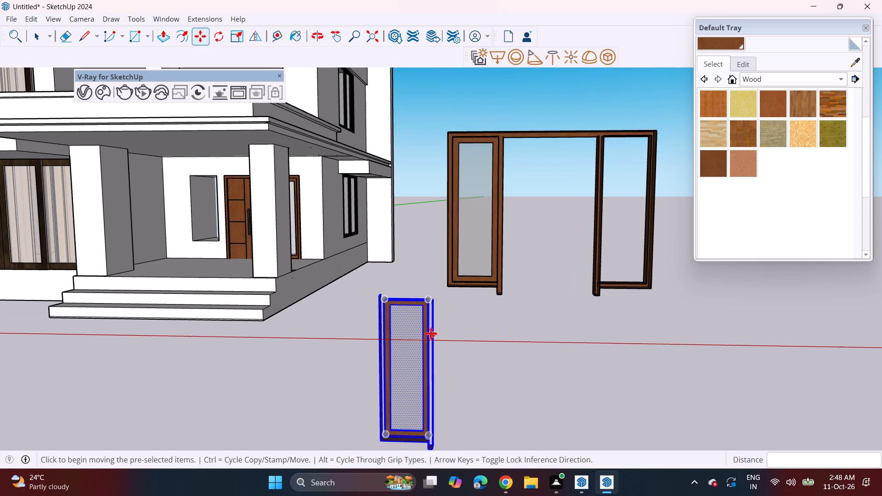
# Delete the leftover vertical outer-frame strips along both sides of the copied glazed panel.
pyautogui.press('space')
pyautogui.click(428, 334)
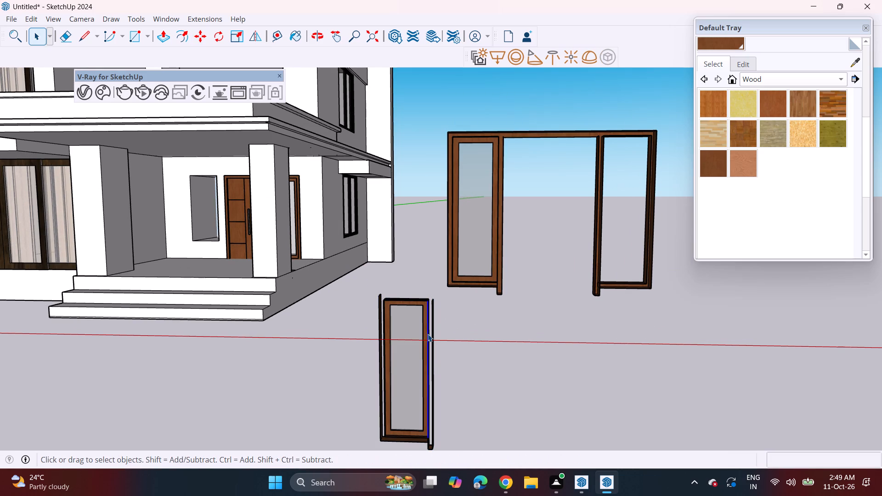
pyautogui.click(378, 316)
pyautogui.press('Delete')
pyautogui.click(380, 320)
pyautogui.press('Delete')
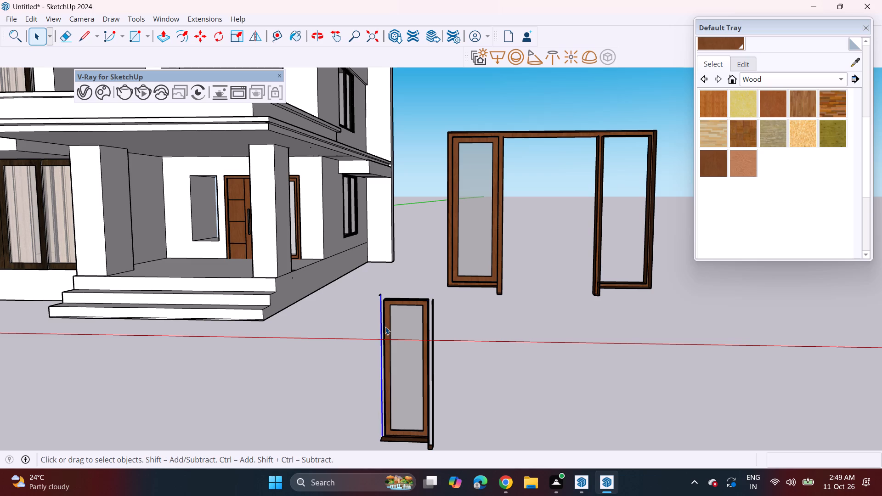
pyautogui.click(434, 317)
pyautogui.press('Delete')
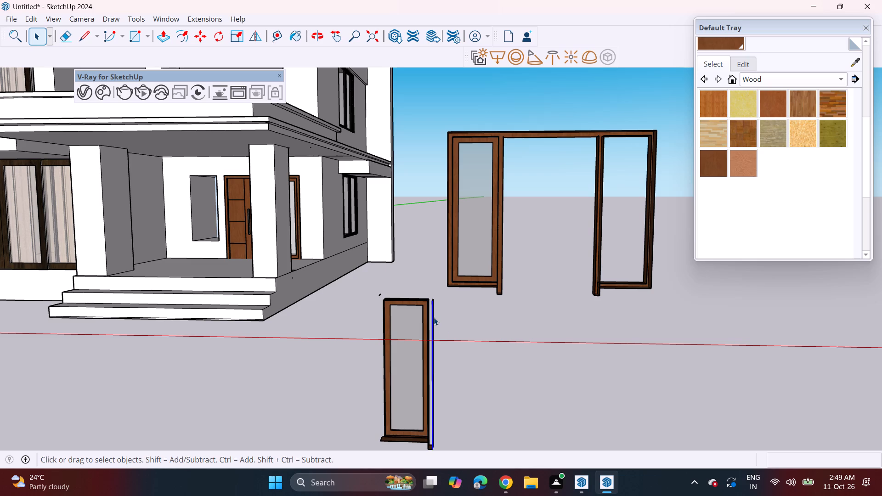
pyautogui.click(434, 320)
pyautogui.press('Delete')
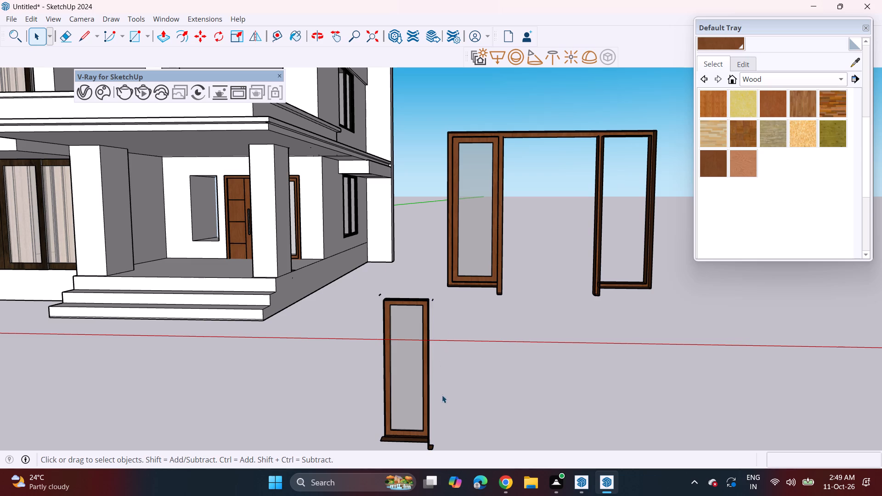
# Delete the leftover outer-frame sill and post-foot faces and edges beneath the copied glazed panel.
pyautogui.click(427, 445)
pyautogui.press('Delete')
pyautogui.click(424, 440)
pyautogui.press('Delete')
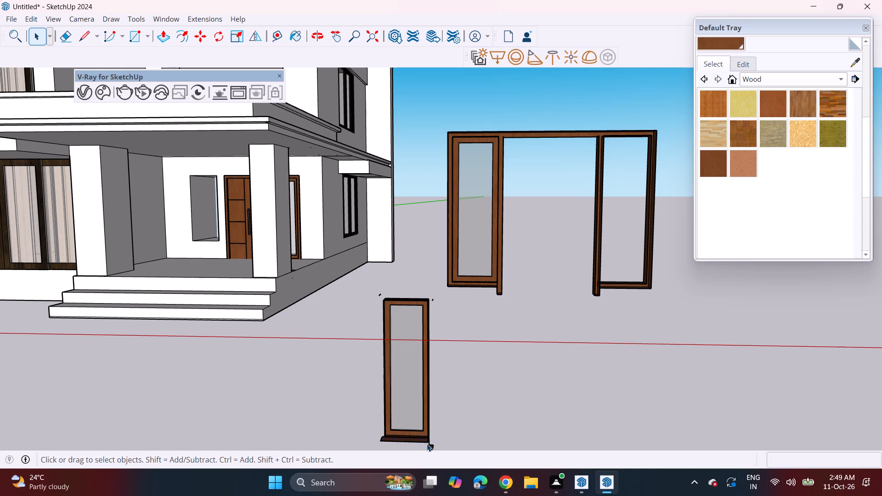
pyautogui.click(427, 444)
pyautogui.press('Delete')
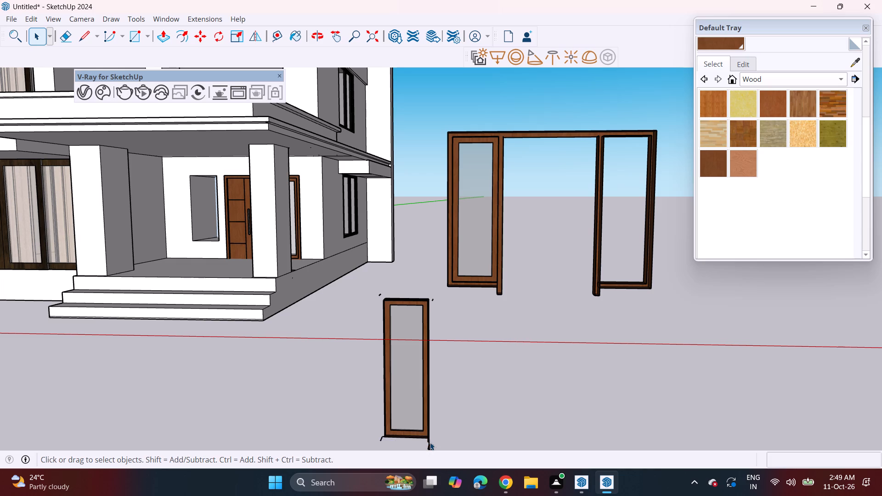
pyautogui.click(430, 442)
pyautogui.press('Delete')
pyautogui.click(429, 447)
pyautogui.press('Delete')
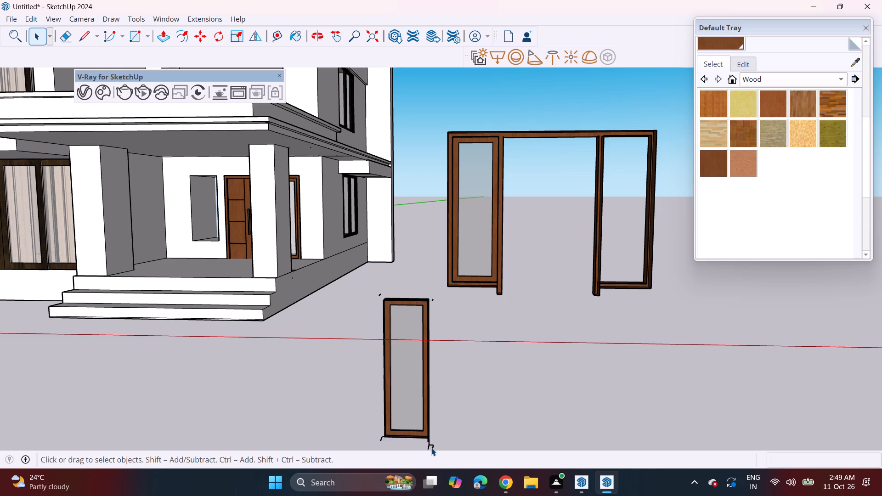
pyautogui.click(431, 445)
pyautogui.press('Delete')
# Erase the stray edge fragments left beneath the bottom corners of the copied glazed panel.
pyautogui.scroll(-3, 435, 434)
pyautogui.keyDown('shift'); pyautogui.moveTo(437, 431); pyautogui.dragTo(439, 415, button='middle'); pyautogui.keyUp('shift')
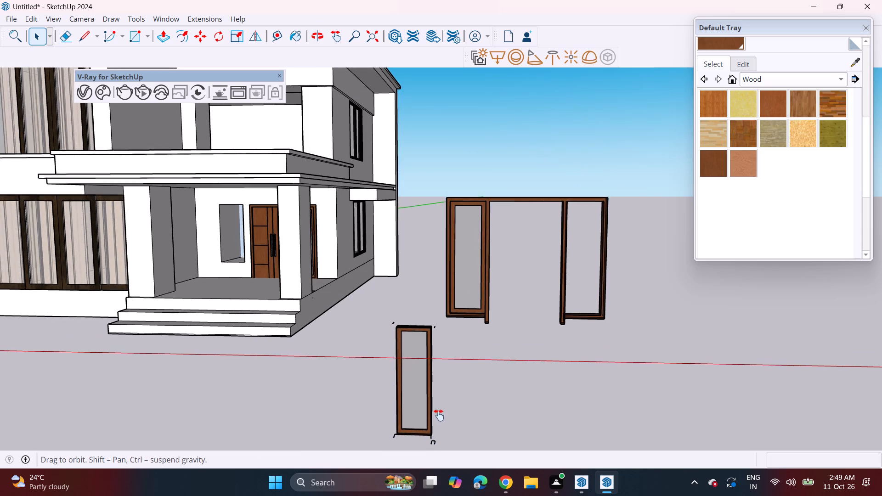
pyautogui.keyDown('shift'); pyautogui.moveTo(439, 415); pyautogui.dragTo(439, 327, button='middle'); pyautogui.keyUp('shift')
pyautogui.scroll(4, 426, 368)
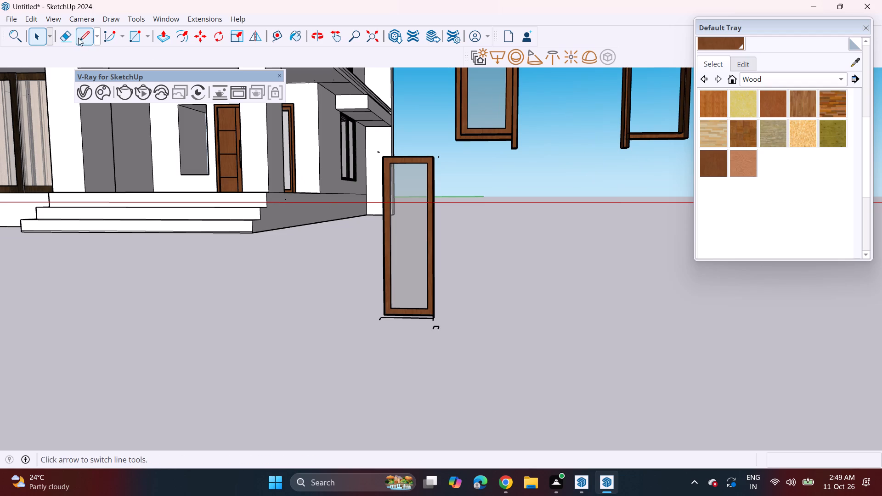
pyautogui.click(70, 36)
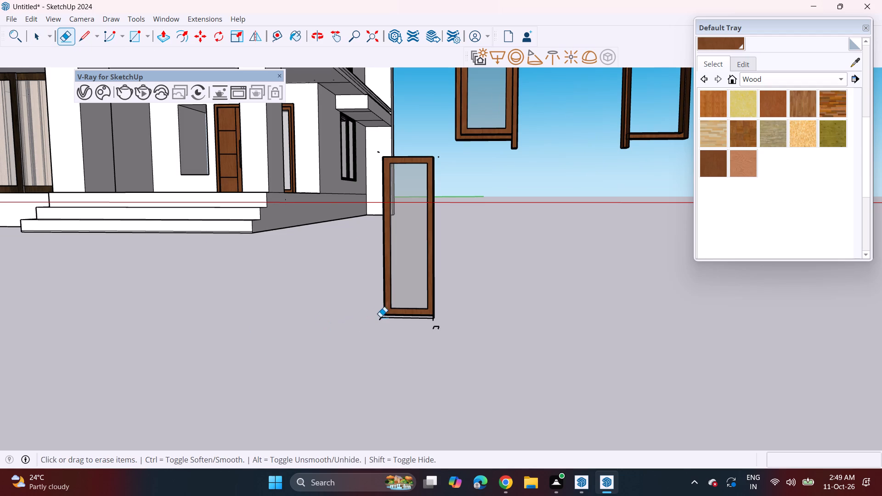
pyautogui.click(384, 319)
pyautogui.scroll(3, 432, 323)
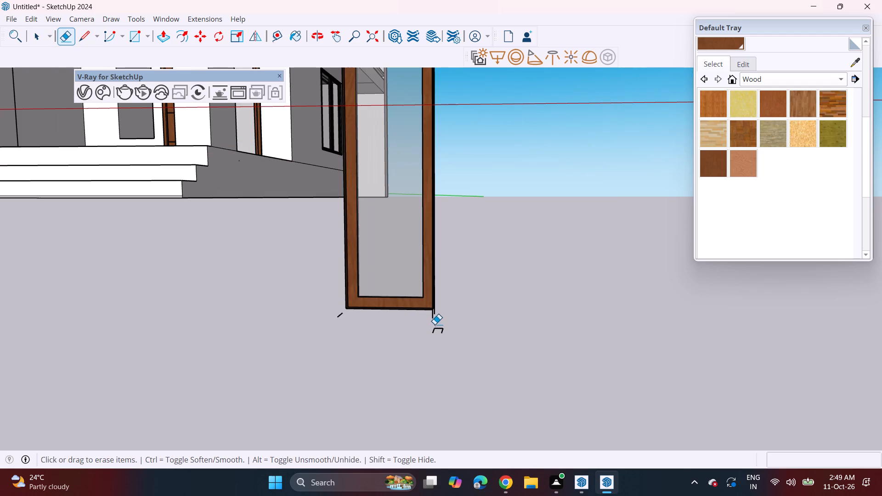
pyautogui.click(433, 317)
pyautogui.moveTo(436, 320); pyautogui.dragTo(442, 334)
pyautogui.click(433, 338)
pyautogui.moveTo(428, 335); pyautogui.dragTo(433, 333)
pyautogui.moveTo(437, 329); pyautogui.dragTo(424, 331)
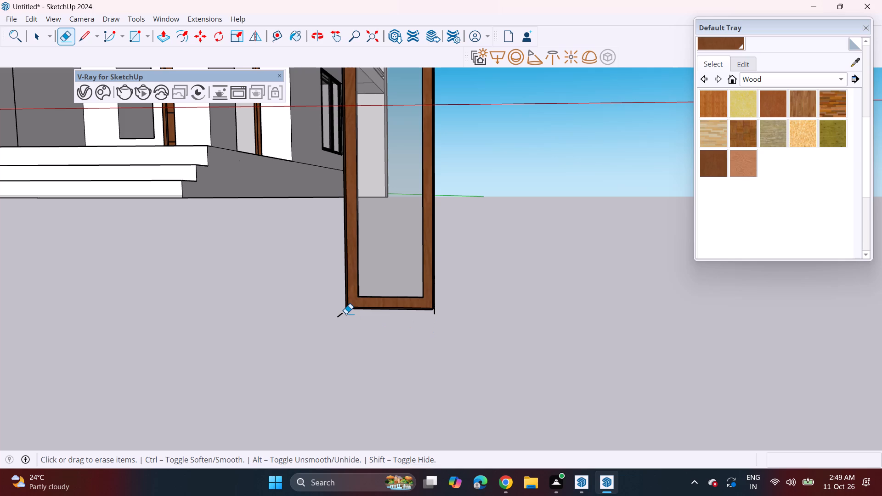
pyautogui.click(339, 314)
pyautogui.click(434, 310)
# Erase the stray edge fragment left beside the top corner of the copied glazed panel.
pyautogui.keyDown('shift'); pyautogui.moveTo(418, 299); pyautogui.dragTo(441, 399, button='middle'); pyautogui.keyUp('shift')
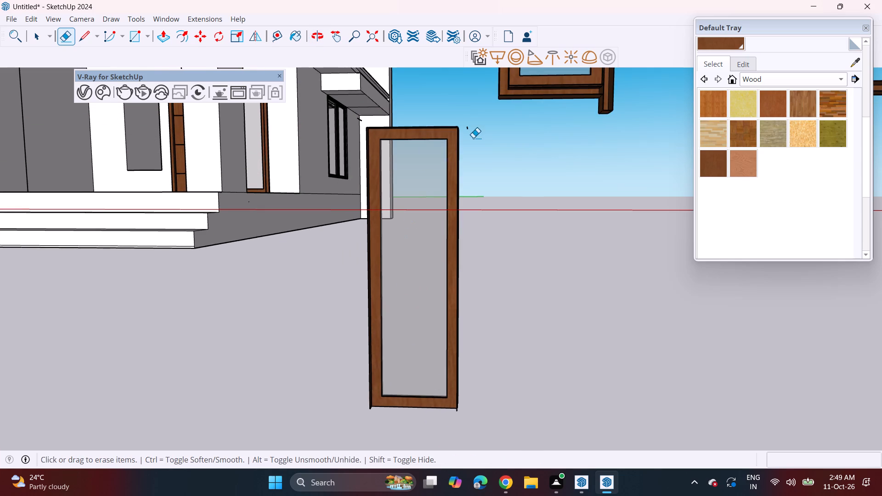
pyautogui.scroll(2, 487, 128)
pyautogui.click(439, 131)
pyautogui.moveTo(442, 124); pyautogui.dragTo(445, 129)
pyautogui.scroll(-10, 433, 135)
pyautogui.moveTo(425, 187); pyautogui.dragTo(444, 204, button='middle')
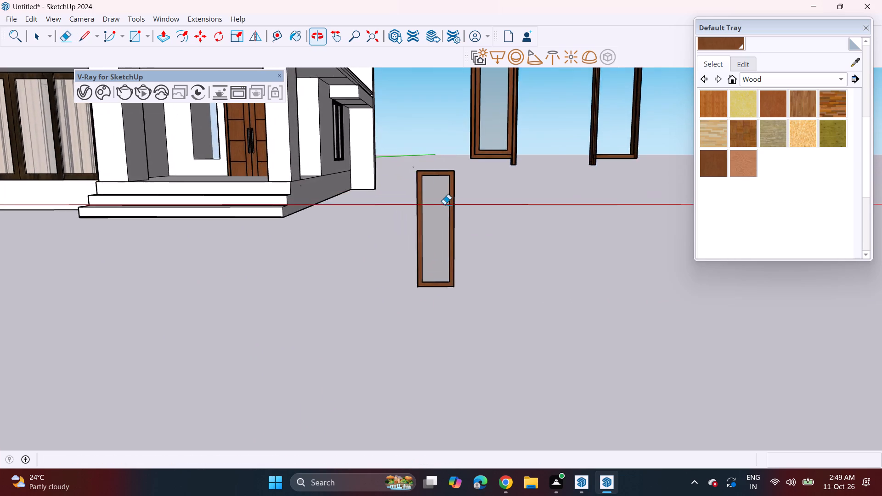
# Copy the cleaned glazed panel into the window opening beside the entrance door, aligning its upper corner with the opening's upper corner.
pyautogui.scroll(-3, 442, 210)
pyautogui.press('space')
pyautogui.moveTo(402, 158); pyautogui.dragTo(466, 271)
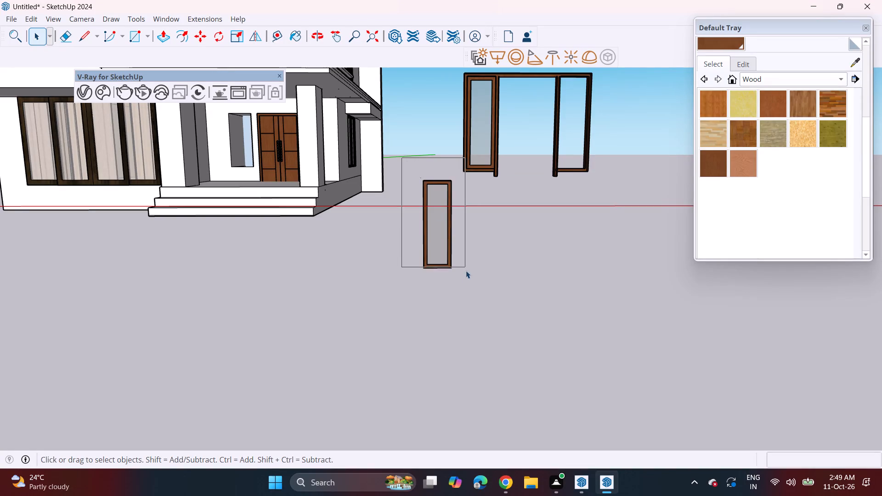
pyautogui.moveTo(466, 271); pyautogui.dragTo(455, 291)
pyautogui.press('m')
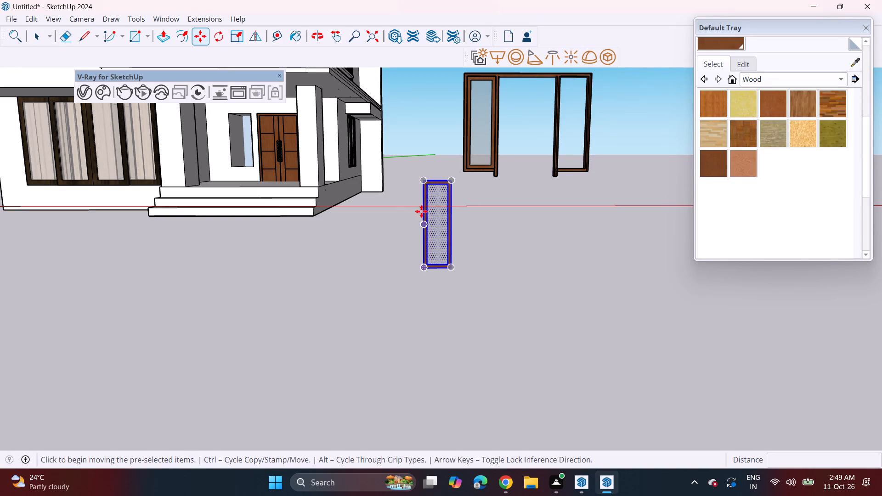
pyautogui.click(421, 181)
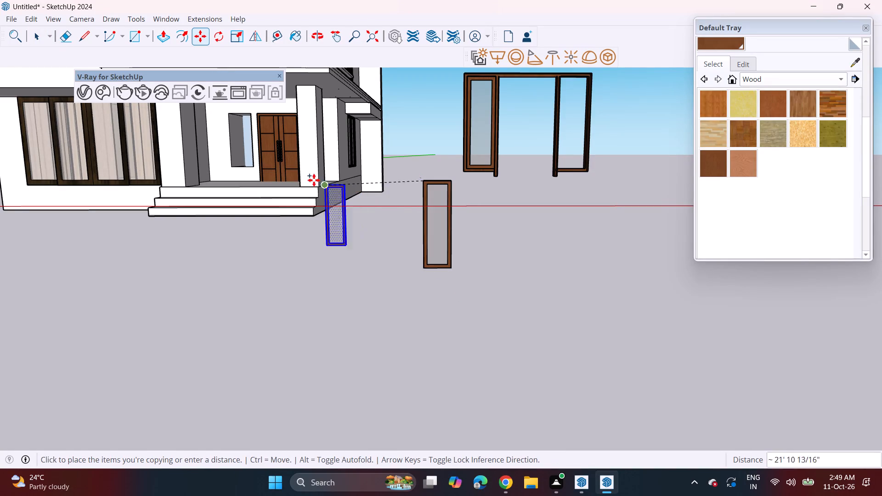
pyautogui.keyDown('shift'); pyautogui.moveTo(258, 154); pyautogui.dragTo(366, 193, button='middle'); pyautogui.keyUp('shift')
pyautogui.scroll(4, 345, 163)
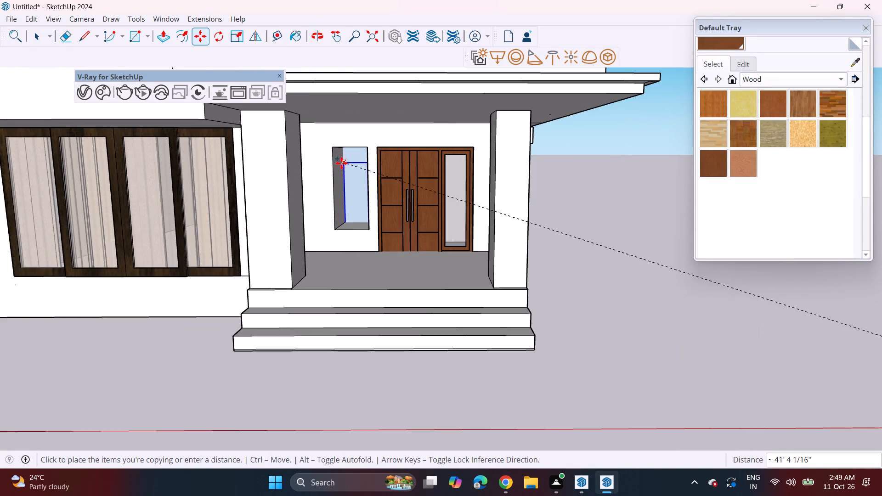
pyautogui.scroll(3, 341, 163)
pyautogui.click(332, 147)
pyautogui.moveTo(395, 211); pyautogui.dragTo(391, 206, button='middle')
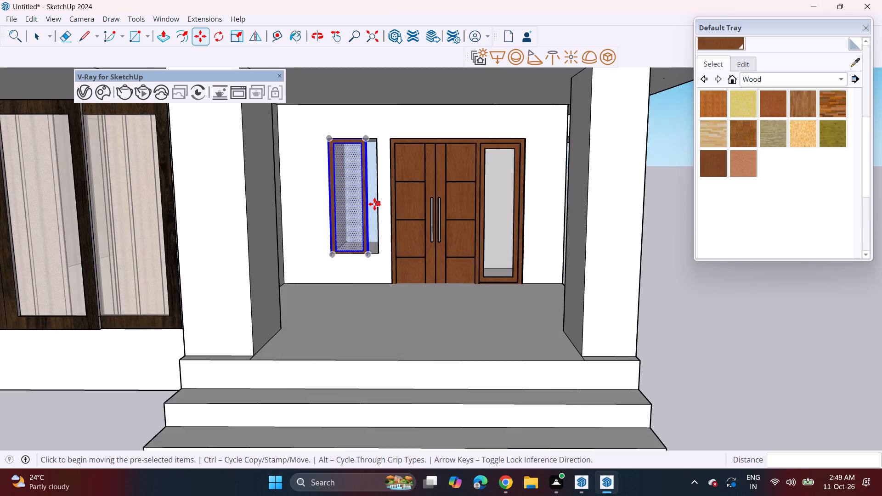
# Scale the placed panel's width by about 1.3 so it spans the window opening.
pyautogui.scroll(7, 374, 204)
pyautogui.moveTo(373, 205); pyautogui.dragTo(367, 216, button='middle')
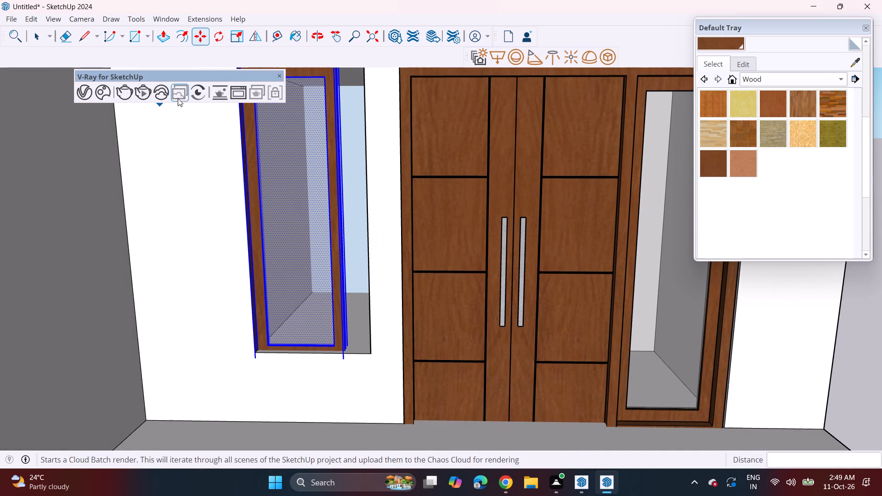
pyautogui.click(238, 36)
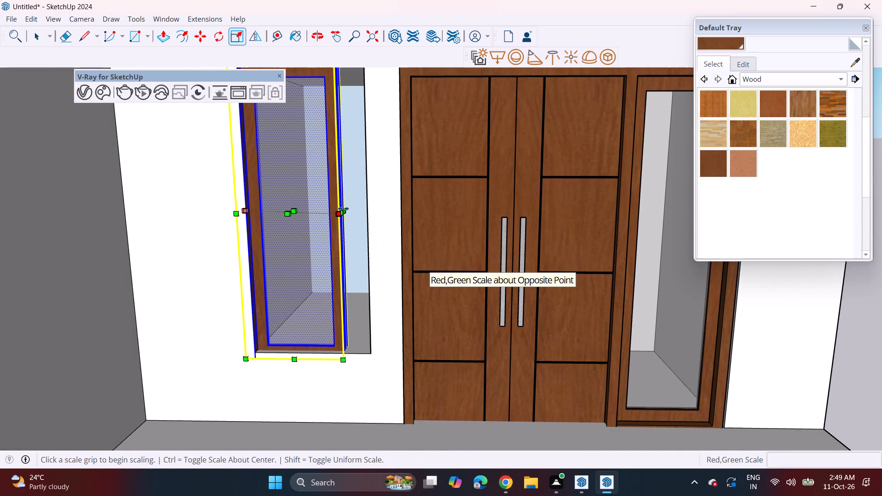
pyautogui.click(345, 213)
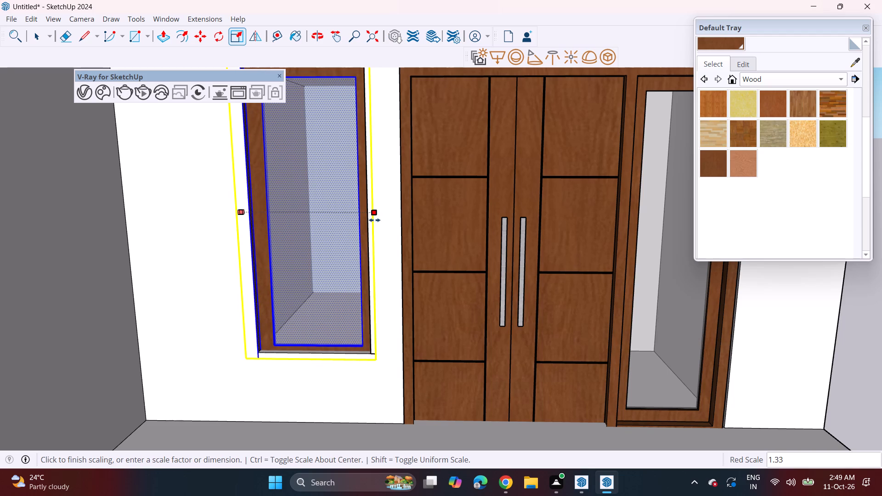
pyautogui.click(371, 217)
# Scale the placed panel's height to about 0.99 from its bottom edge to fit the window opening.
pyautogui.moveTo(316, 360); pyautogui.dragTo(297, 350, button='middle')
pyautogui.scroll(2, 291, 346)
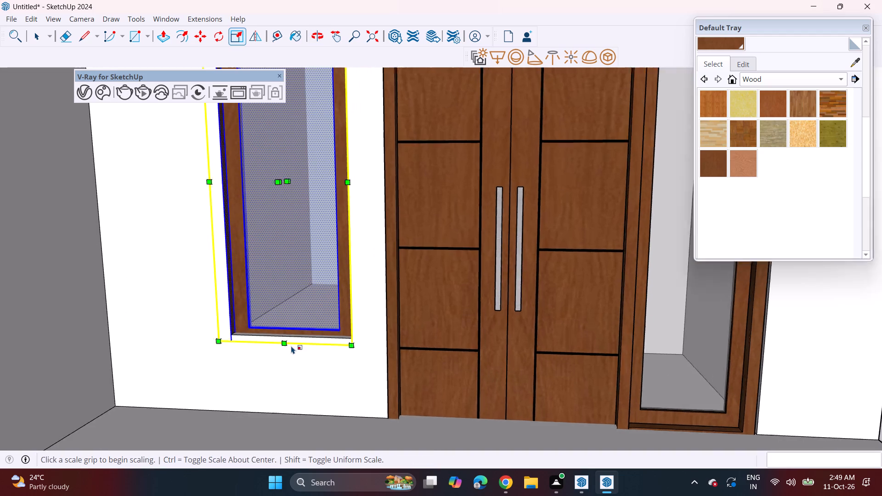
pyautogui.scroll(7, 291, 346)
pyautogui.click(288, 336)
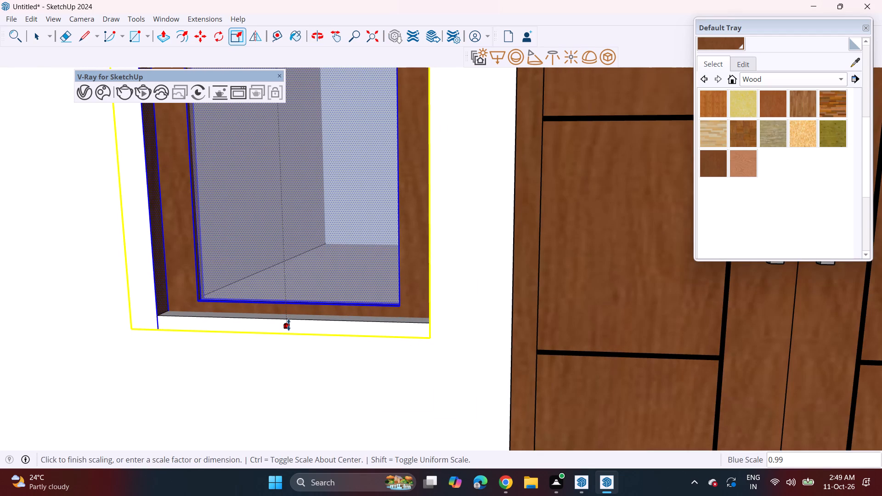
pyautogui.click(288, 325)
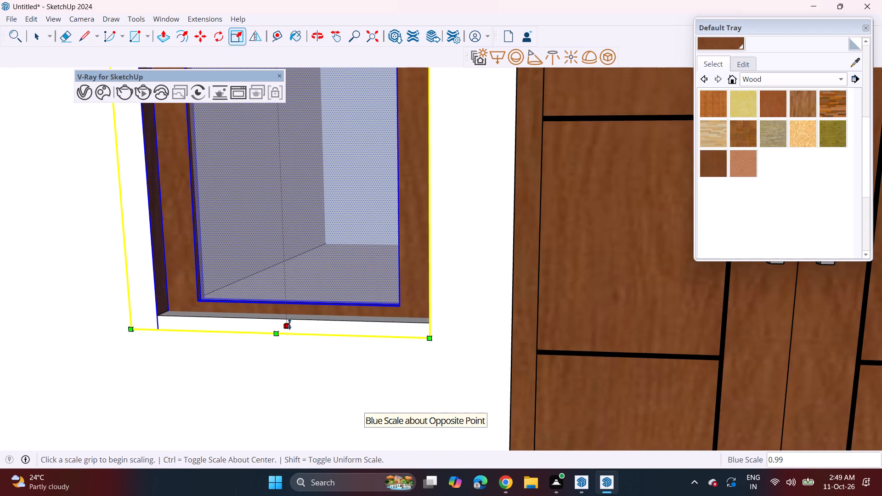
pyautogui.click(289, 324)
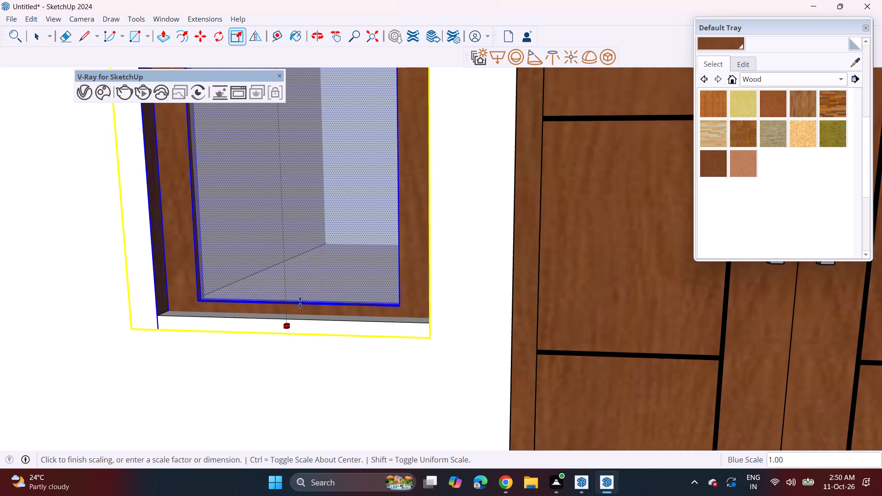
pyautogui.click(300, 302)
# Deselect the fitted panel and examine it beside the entrance door from in front of the villa.
pyautogui.scroll(-15, 302, 315)
pyautogui.scroll(-2, 286, 359)
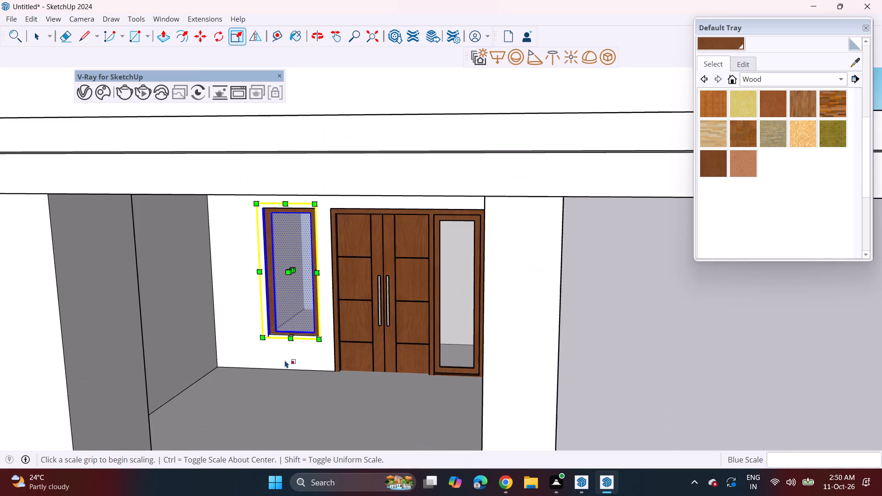
pyautogui.scroll(-5, 285, 360)
pyautogui.moveTo(294, 357); pyautogui.dragTo(305, 327, button='middle')
pyautogui.scroll(-4, 305, 327)
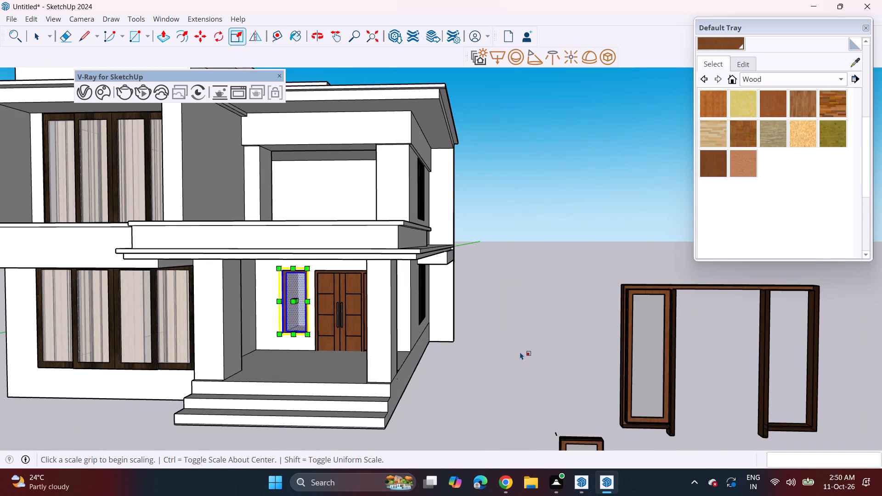
pyautogui.press('space')
pyautogui.click(520, 352)
pyautogui.moveTo(494, 373); pyautogui.dragTo(495, 346, button='middle')
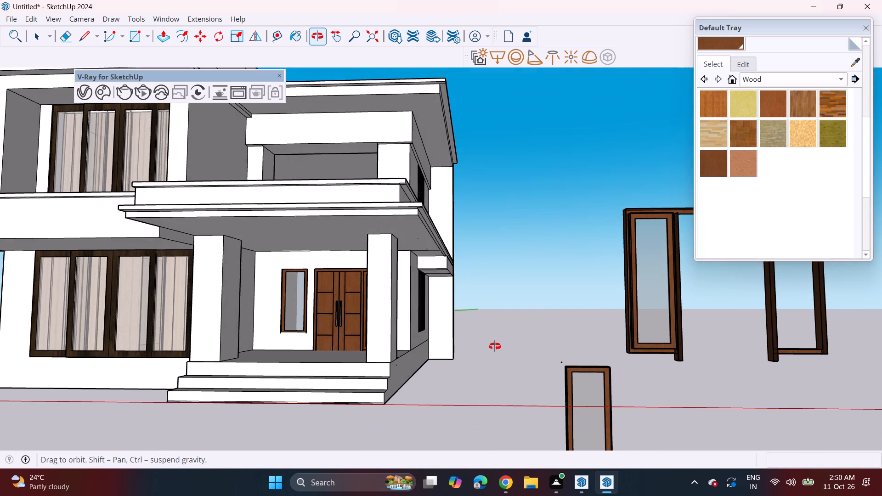
pyautogui.moveTo(495, 346); pyautogui.dragTo(454, 348, button='middle')
pyautogui.moveTo(454, 348); pyautogui.dragTo(494, 351, button='middle')
pyautogui.moveTo(497, 352); pyautogui.dragTo(498, 361, button='middle')
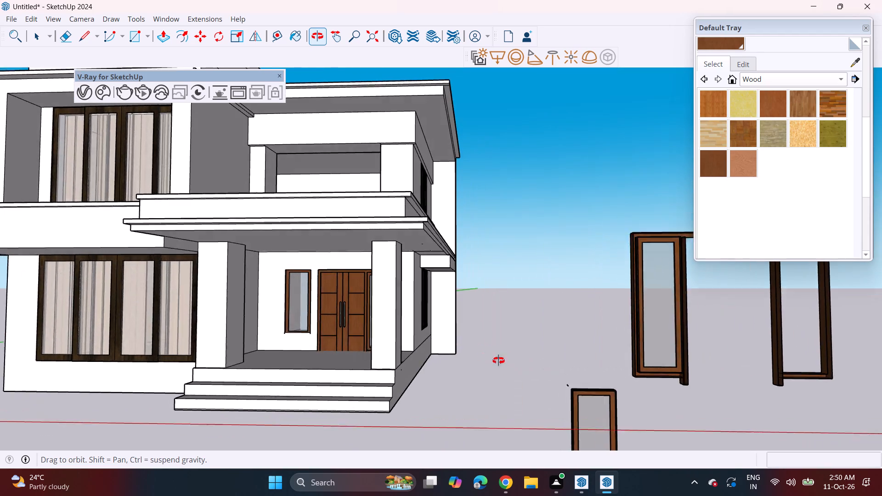
pyautogui.moveTo(498, 361); pyautogui.dragTo(498, 362, button='middle')
# Import the modern+door model from the Downloads folder and place it on the porch in front of the entrance.
pyautogui.click(12, 22)
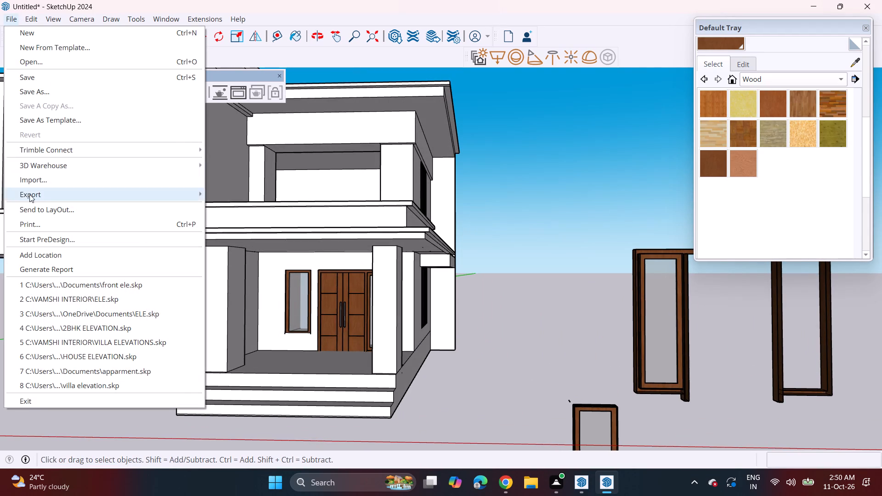
pyautogui.click(32, 180)
pyautogui.scroll(-1, 192, 175)
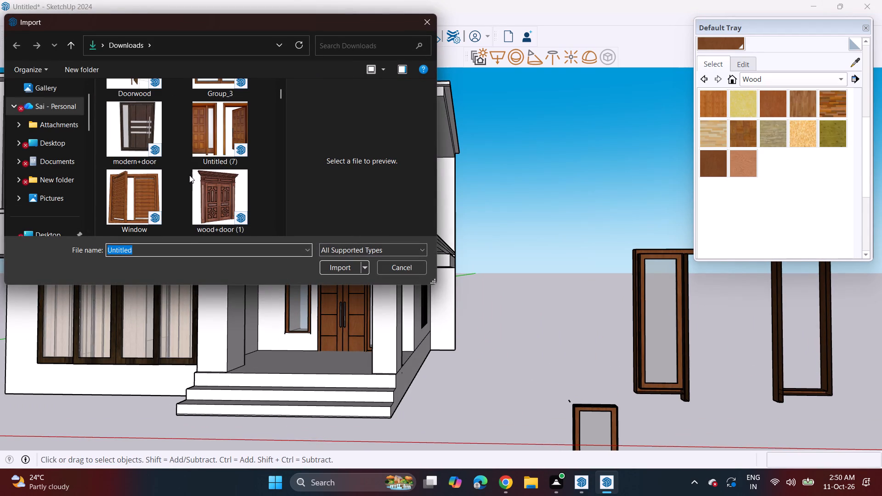
pyautogui.scroll(1, 160, 152)
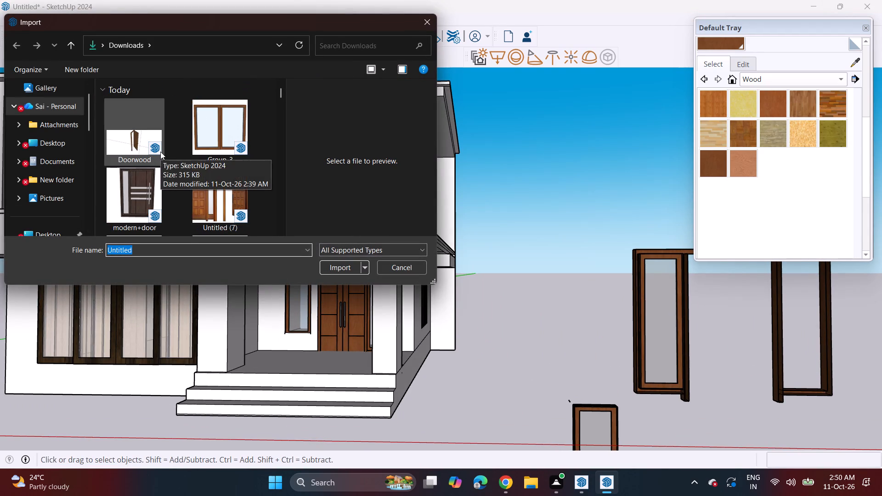
pyautogui.scroll(-3, 160, 152)
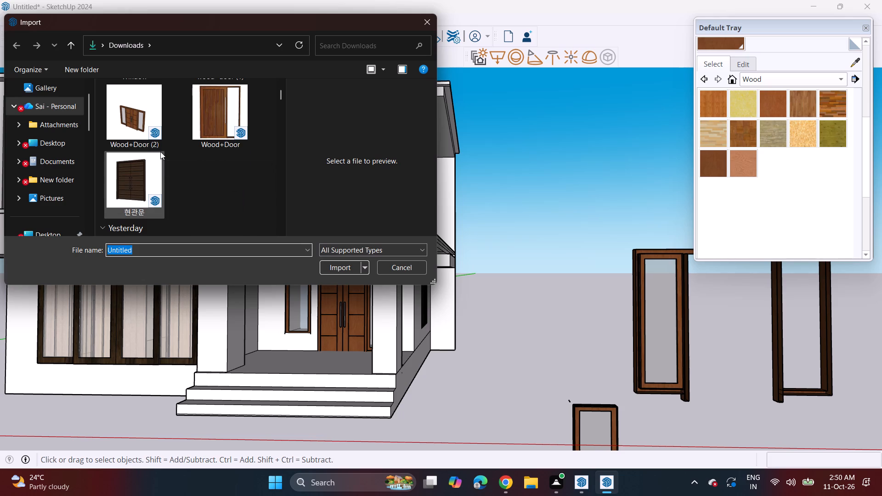
pyautogui.scroll(3, 137, 174)
pyautogui.click(139, 179)
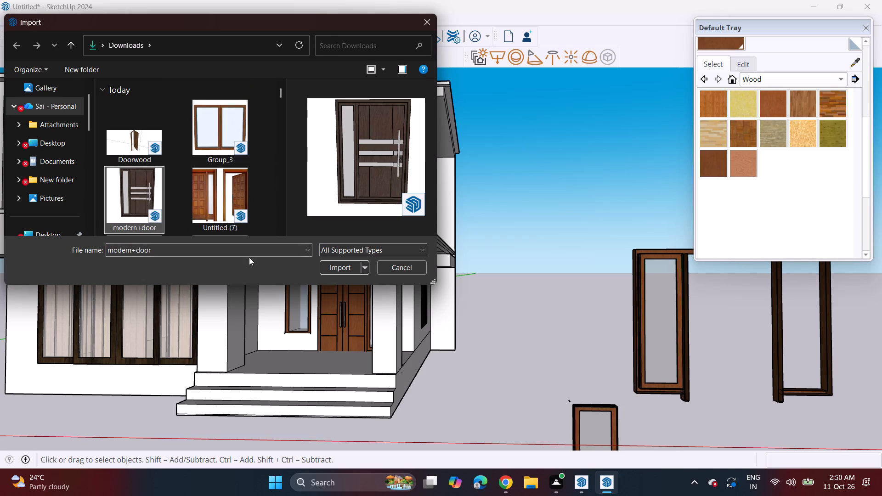
pyautogui.click(330, 271)
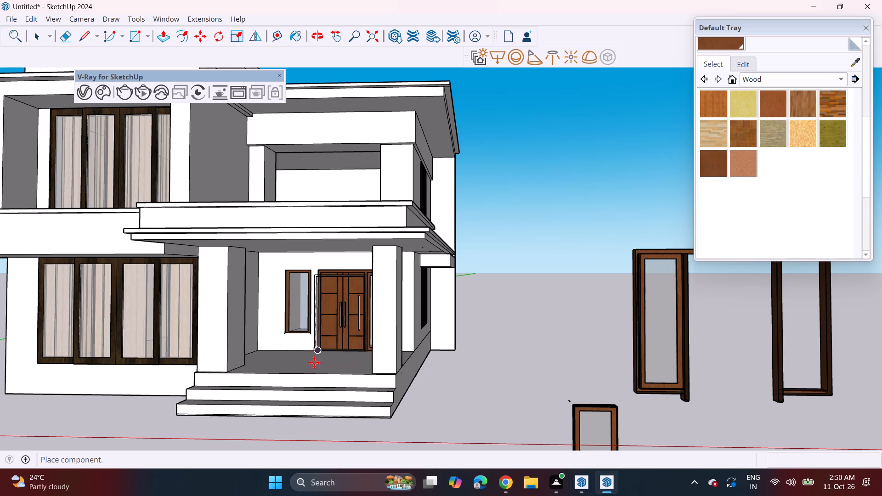
pyautogui.click(314, 366)
# Delete the wooden double door with its glazed side panel from the villa's entrance opening.
pyautogui.scroll(-2, 351, 366)
pyautogui.moveTo(337, 367); pyautogui.dragTo(320, 371, button='middle')
pyautogui.scroll(6, 327, 361)
pyautogui.press('space')
pyautogui.moveTo(333, 285); pyautogui.dragTo(407, 302, button='middle')
pyautogui.click(356, 292)
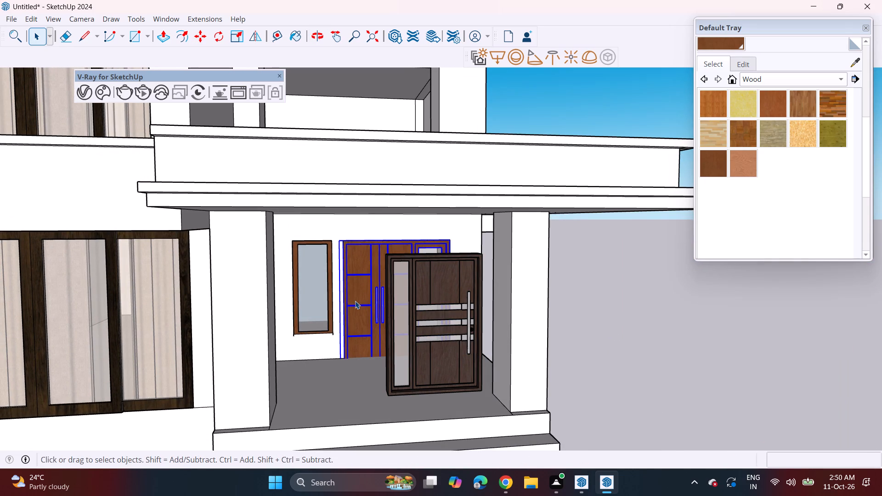
pyautogui.press('Delete')
# Move the imported modern door from the porch to the upper corner of the empty entrance opening, beside the window.
pyautogui.scroll(1, 385, 360)
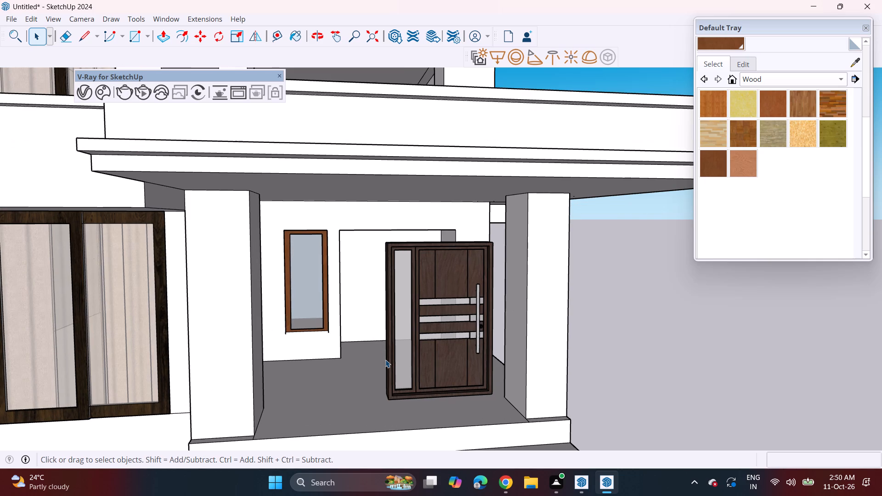
pyautogui.click(388, 373)
pyautogui.press('m')
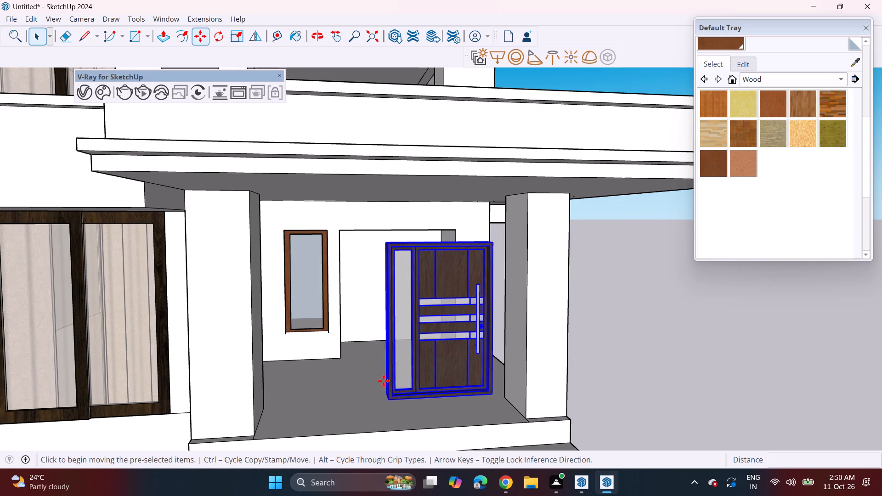
pyautogui.click(386, 245)
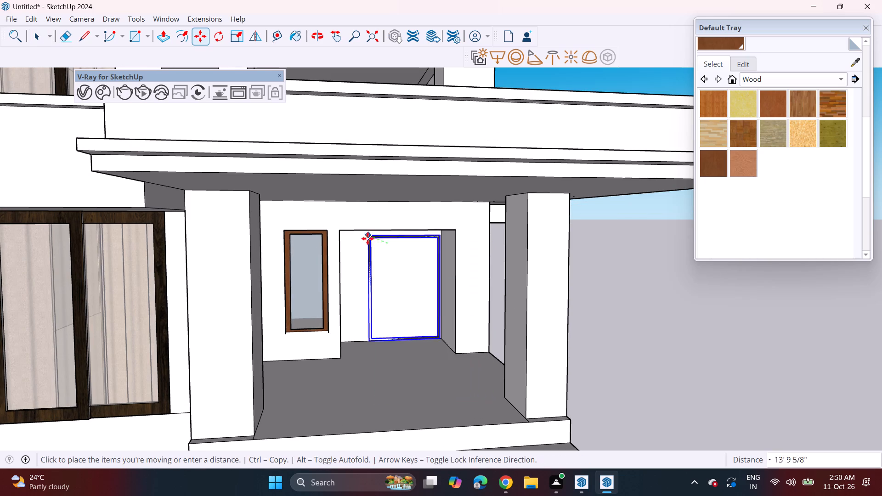
pyautogui.click(339, 236)
# Scale the modern door's width by about 1.43 to reach the far side of the entrance opening.
pyautogui.moveTo(403, 281); pyautogui.dragTo(287, 266, button='middle')
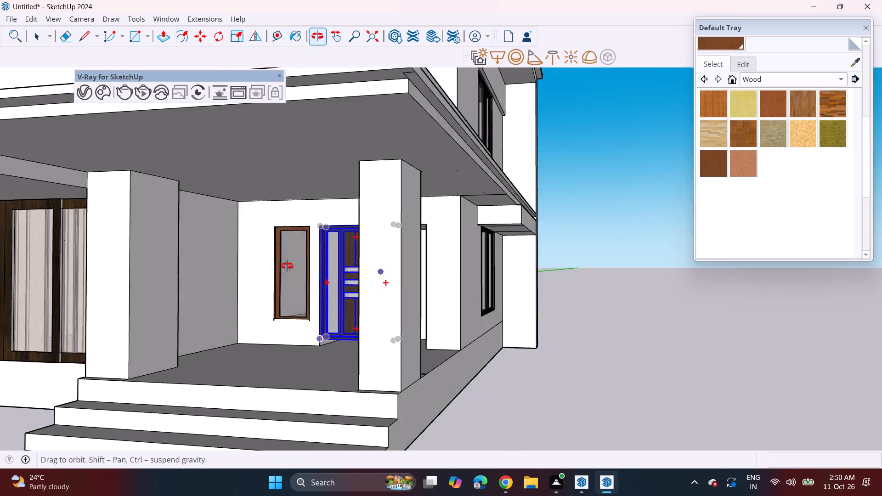
pyautogui.moveTo(287, 266); pyautogui.dragTo(242, 280, button='middle')
pyautogui.scroll(3, 368, 299)
pyautogui.moveTo(336, 256); pyautogui.dragTo(393, 362, button='middle')
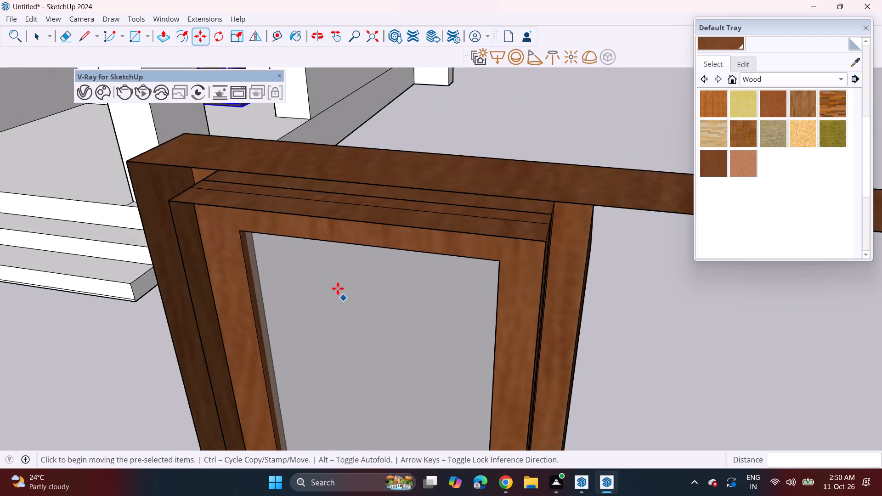
pyautogui.keyDown('shift'); pyautogui.moveTo(306, 188); pyautogui.dragTo(370, 343, button='middle'); pyautogui.keyUp('shift')
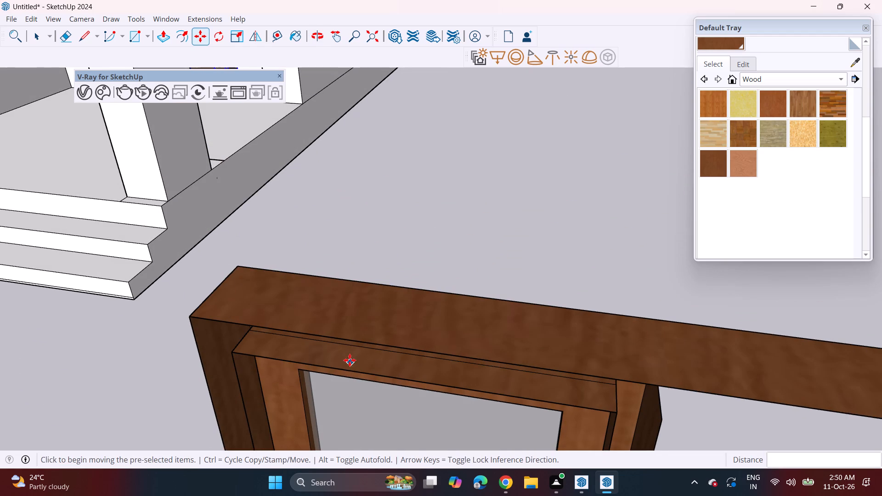
pyautogui.keyDown('shift'); pyautogui.moveTo(317, 256); pyautogui.dragTo(401, 399, button='middle'); pyautogui.keyUp('shift')
pyautogui.moveTo(381, 349); pyautogui.dragTo(301, 184, button='middle')
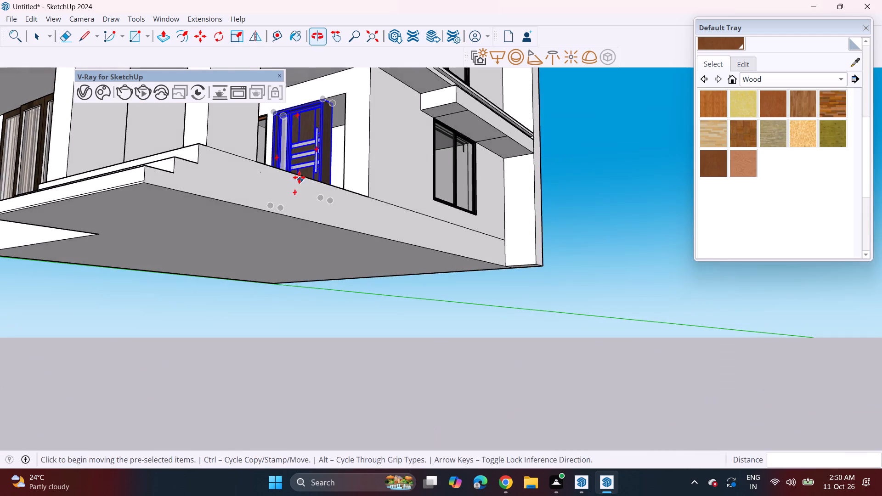
pyautogui.keyDown('shift'); pyautogui.moveTo(296, 162); pyautogui.dragTo(314, 354, button='middle'); pyautogui.keyUp('shift')
pyautogui.moveTo(348, 396); pyautogui.dragTo(286, 403, button='middle')
pyautogui.scroll(3, 317, 364)
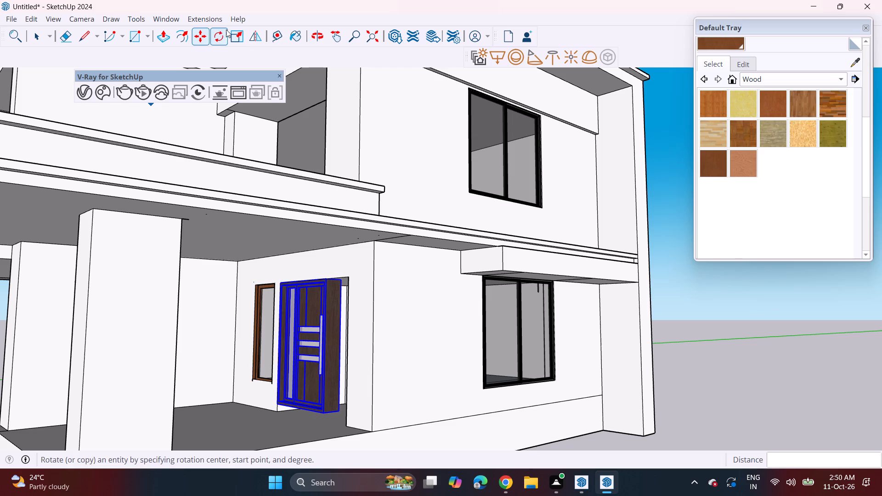
pyautogui.click(236, 30)
pyautogui.scroll(3, 337, 356)
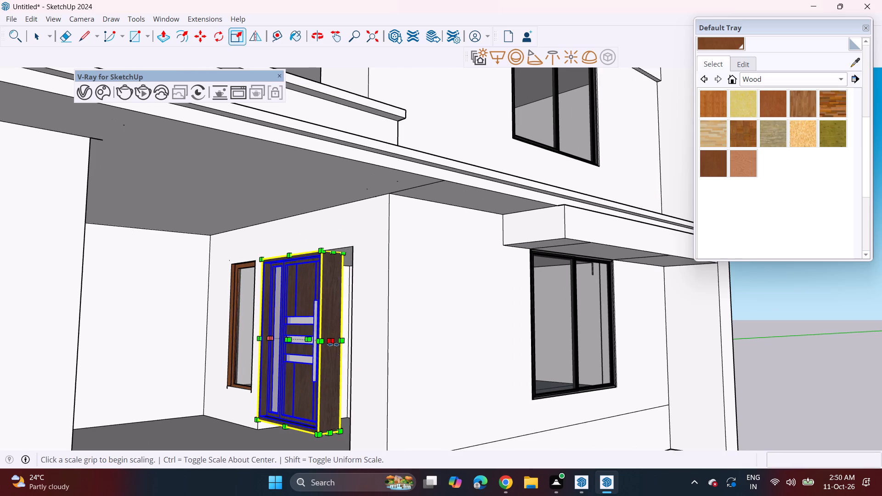
pyautogui.click(333, 344)
pyautogui.click(354, 353)
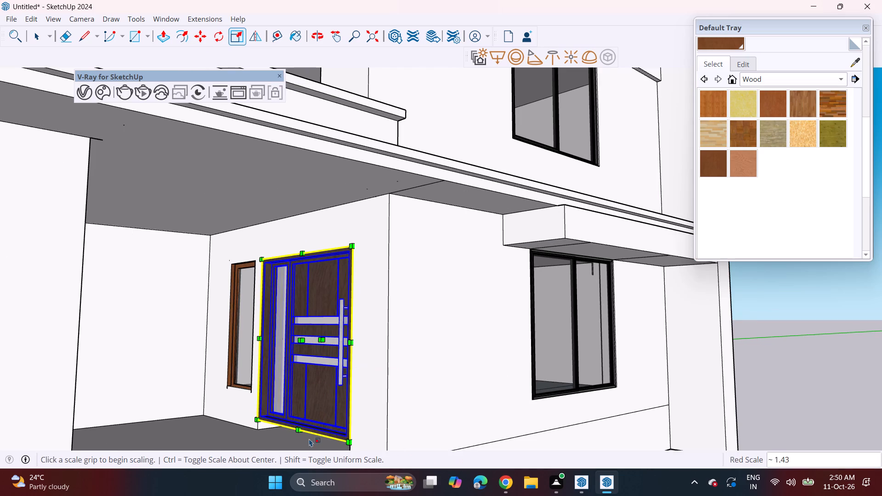
# Scale the modern door's height by about 1.09 from its bottom edge down to the porch floor.
pyautogui.keyDown('shift'); pyautogui.moveTo(309, 436); pyautogui.dragTo(310, 318, button='middle'); pyautogui.keyUp('shift')
pyautogui.scroll(4, 313, 310)
pyautogui.click(313, 310)
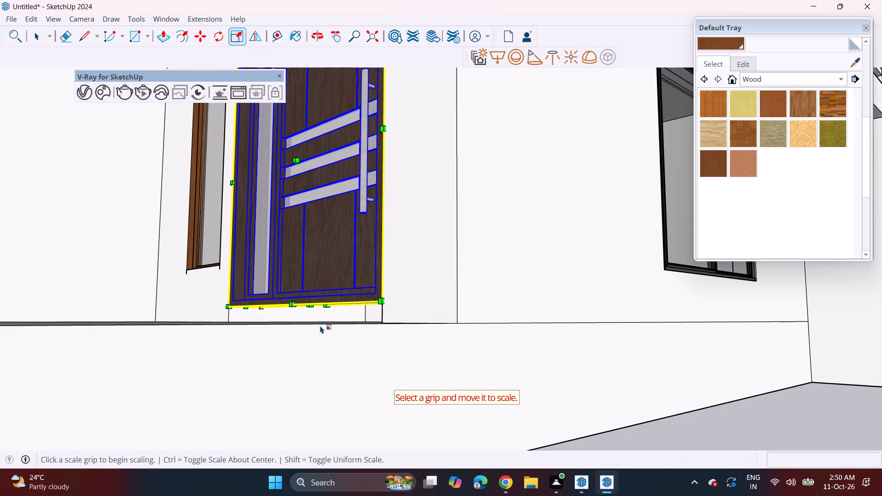
pyautogui.click(308, 304)
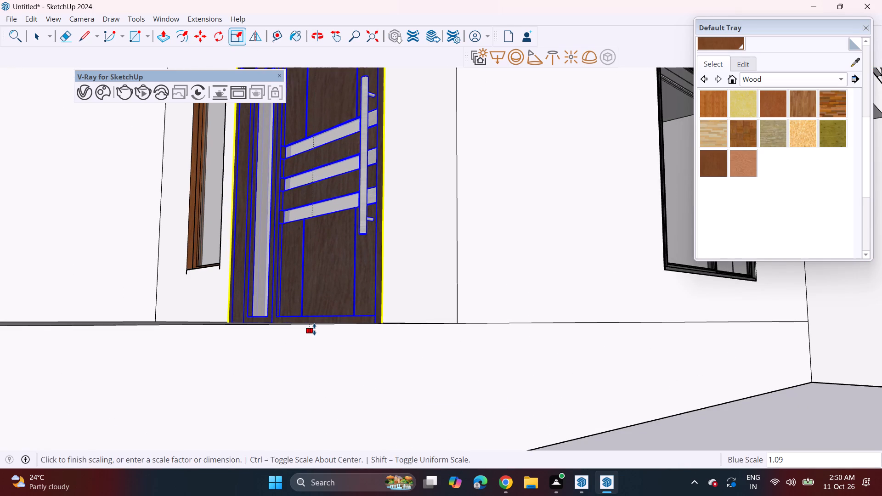
pyautogui.click(314, 329)
pyautogui.moveTo(272, 345); pyautogui.dragTo(300, 334, button='middle')
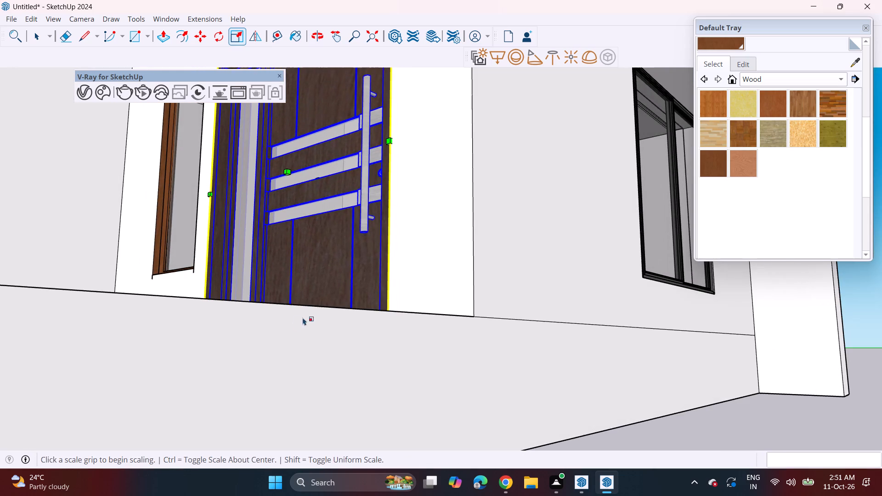
pyautogui.moveTo(307, 313); pyautogui.dragTo(302, 338, button='middle')
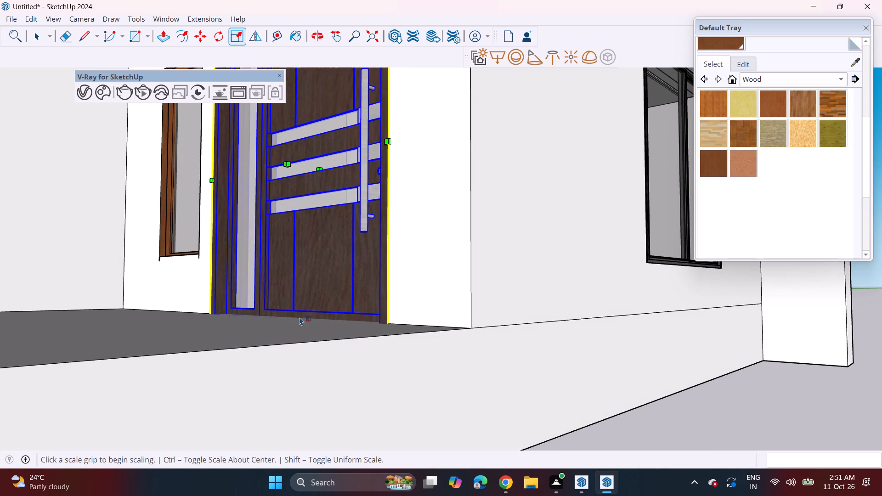
pyautogui.click(301, 323)
pyautogui.click(301, 323)
# Deselect the fitted modern door and examine it in the entrance from in front of the villa.
pyautogui.scroll(-2, 277, 333)
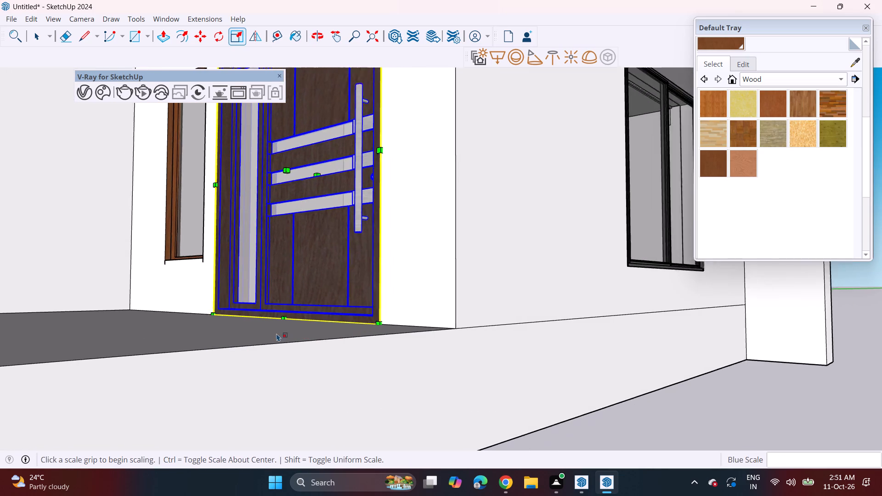
pyautogui.scroll(-2, 277, 333)
pyautogui.moveTo(260, 347); pyautogui.dragTo(356, 363, button='middle')
pyautogui.scroll(-11, 347, 346)
pyautogui.keyDown('shift'); pyautogui.moveTo(277, 359); pyautogui.dragTo(388, 356, button='middle'); pyautogui.keyUp('shift')
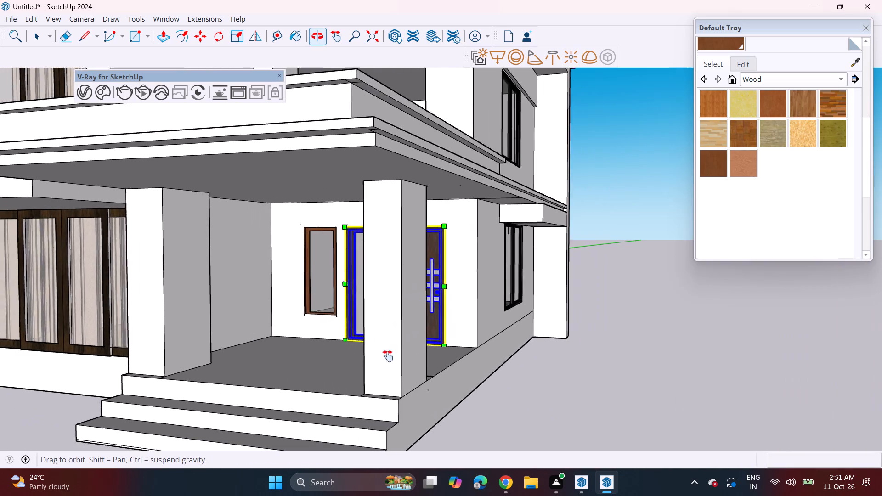
pyautogui.keyDown('shift'); pyautogui.moveTo(388, 356); pyautogui.dragTo(449, 357, button='middle'); pyautogui.keyUp('shift')
pyautogui.keyDown('shift'); pyautogui.scroll(1, 407, 353); pyautogui.keyUp('shift')
pyautogui.press('space')
pyautogui.click(613, 349)
pyautogui.moveTo(385, 340); pyautogui.dragTo(408, 336, button='middle')
pyautogui.scroll(-4, 408, 336)
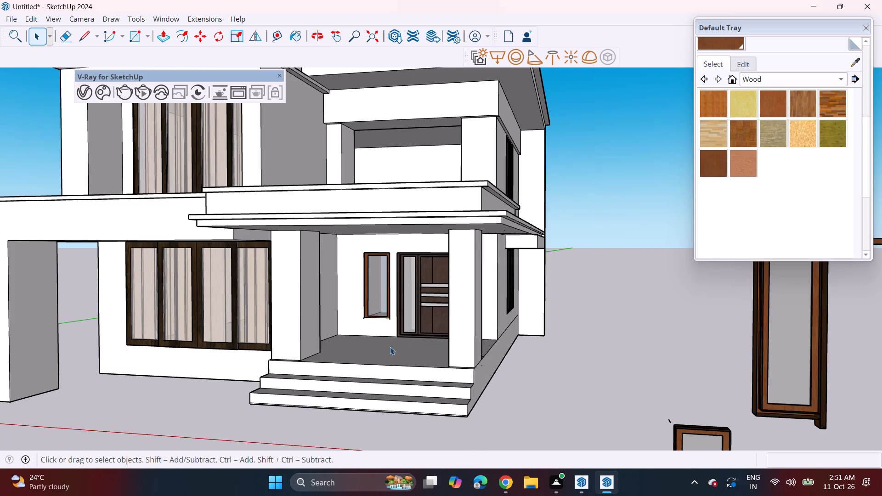
pyautogui.scroll(-1, 392, 340)
# Copy the fitted modern door about 16' 7" sideways to the open ground beside the villa.
pyautogui.click(411, 315)
pyautogui.press('m')
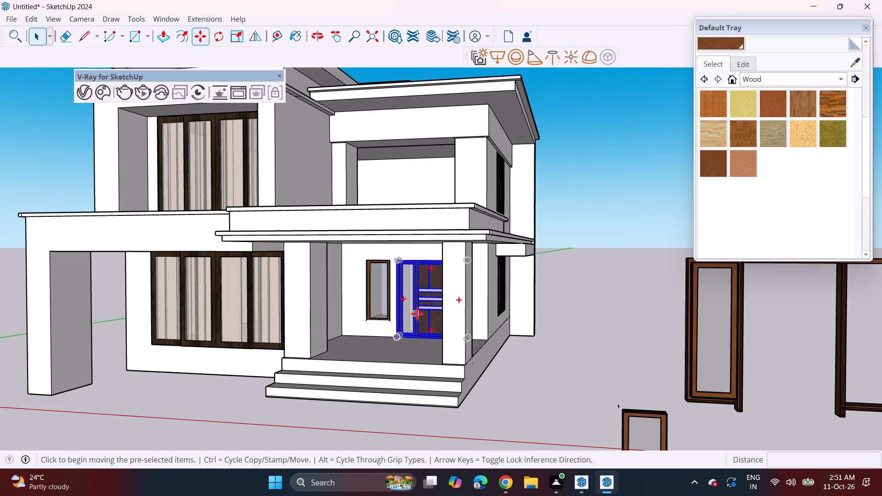
pyautogui.click(418, 312)
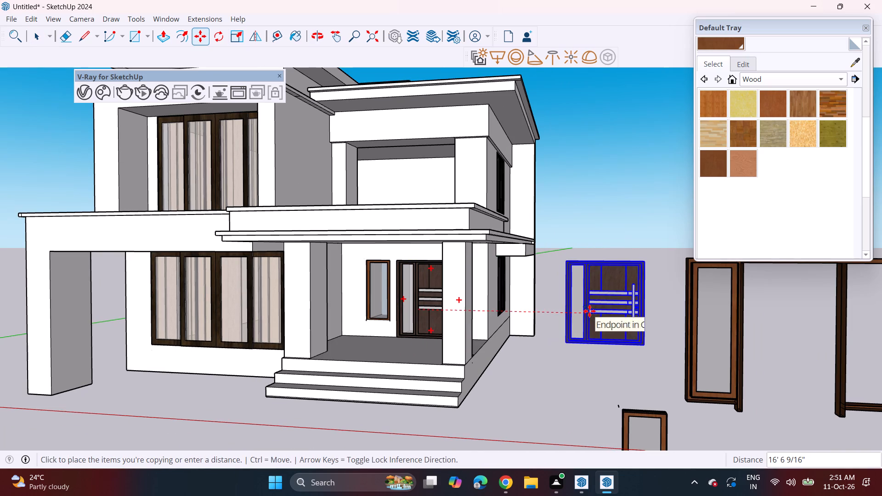
pyautogui.click(589, 311)
pyautogui.scroll(-6, 601, 318)
pyautogui.press('space')
# Delete the leftover wooden door frame with its glazed panel and the separate wooden panel standing beside the villa.
pyautogui.click(643, 329)
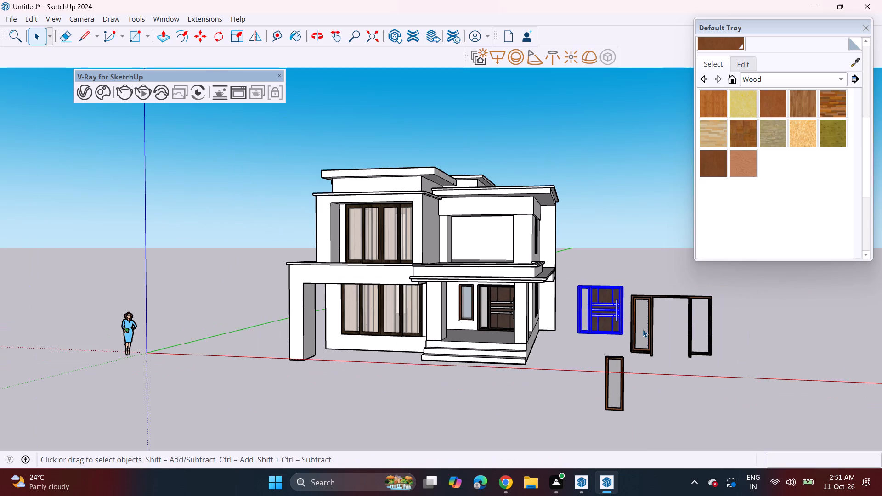
pyautogui.click(648, 330)
pyautogui.moveTo(625, 258); pyautogui.dragTo(676, 354)
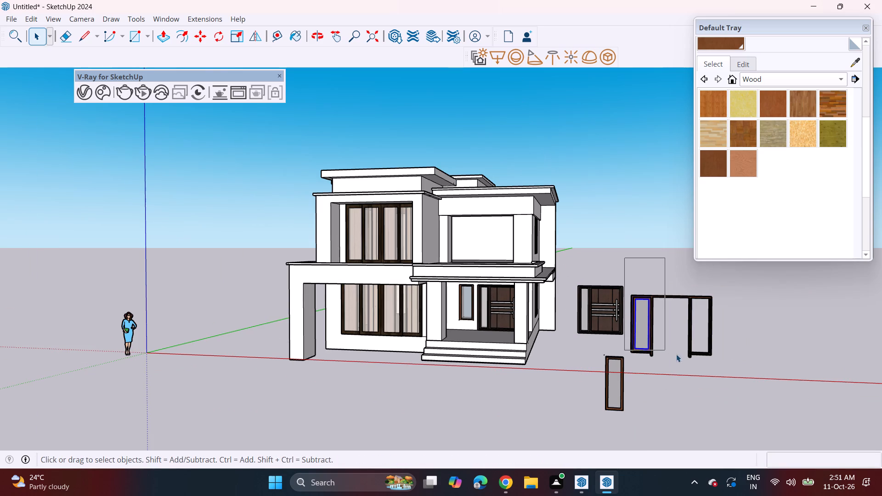
pyautogui.moveTo(676, 354); pyautogui.dragTo(734, 369)
pyautogui.press('Delete')
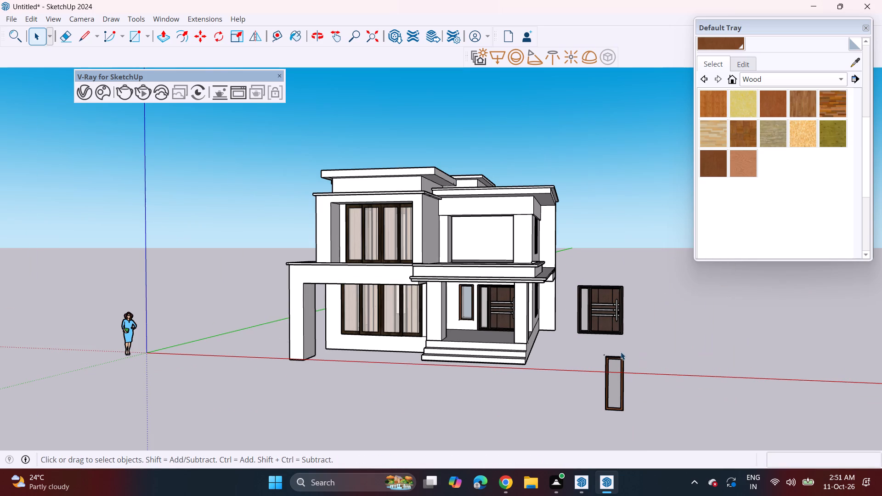
pyautogui.moveTo(594, 349); pyautogui.dragTo(661, 421)
pyautogui.press('Delete')
# Explode the copied modern door beside the villa, and explode the resulting group into its separate parts.
pyautogui.middleClick(598, 325)
pyautogui.scroll(3, 598, 325)
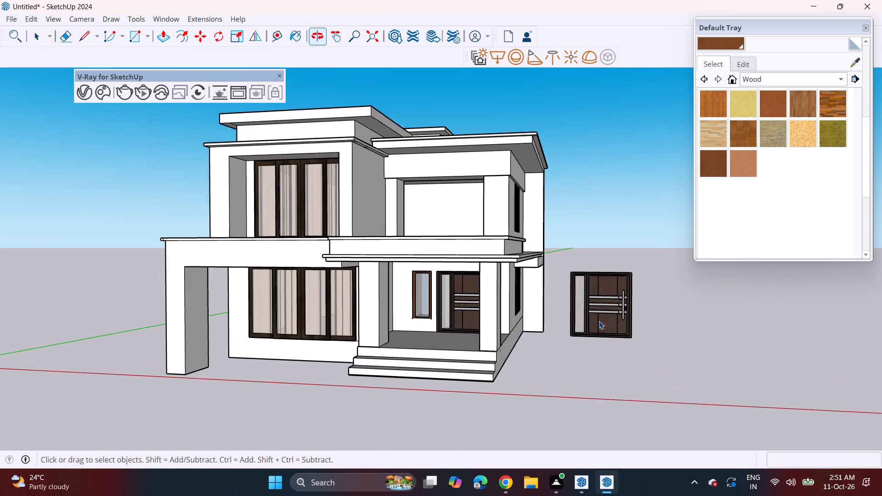
pyautogui.scroll(9, 589, 309)
pyautogui.click(588, 289)
pyautogui.rightClick(588, 289)
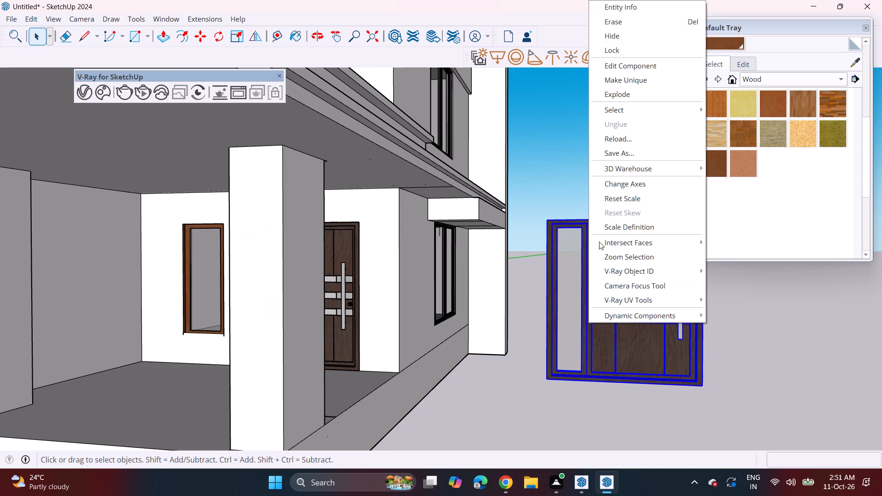
pyautogui.click(617, 95)
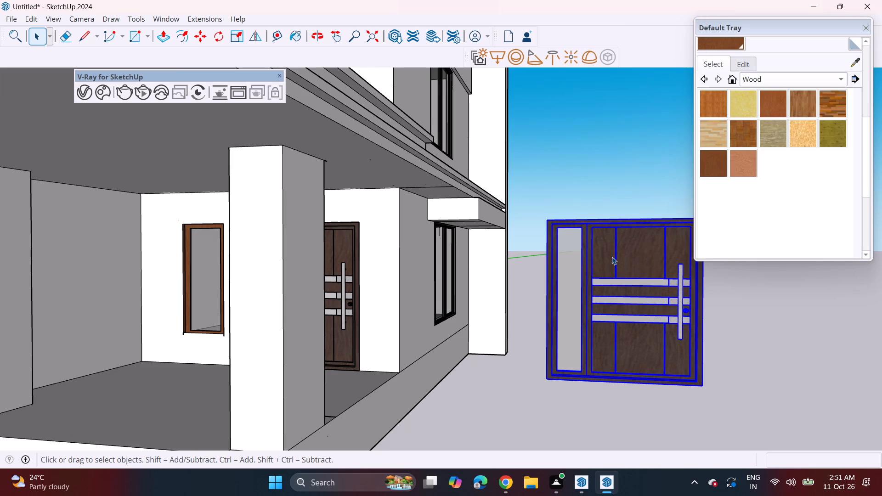
pyautogui.rightClick(611, 263)
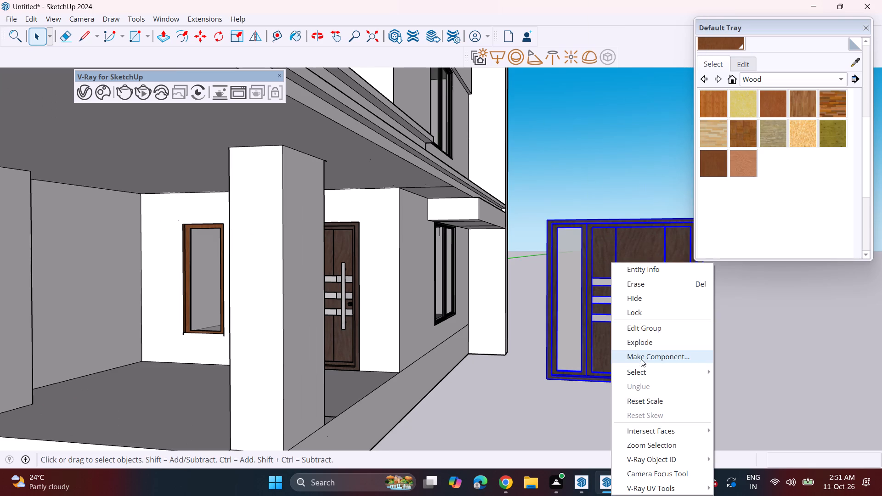
pyautogui.click(643, 342)
# Delete the door leaf and the surrounding frame parts from the exploded copy, keeping the dark glazed side panel.
pyautogui.click(616, 334)
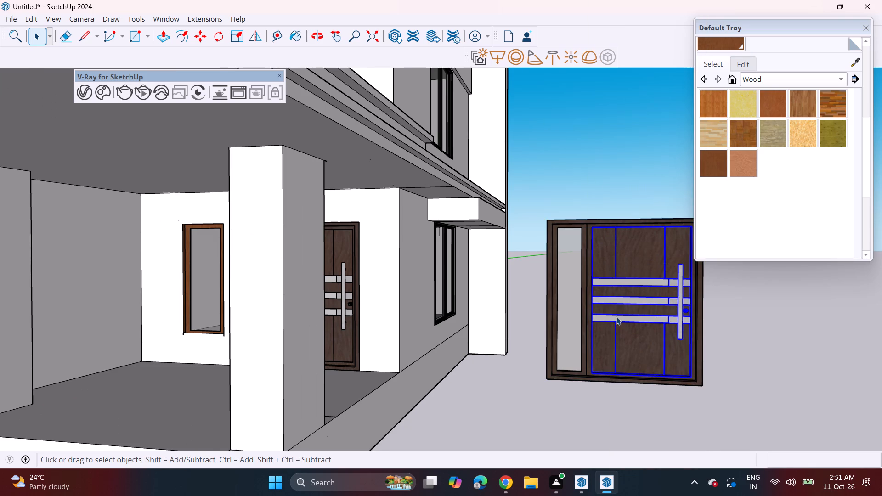
pyautogui.scroll(-2, 616, 317)
pyautogui.press('Delete')
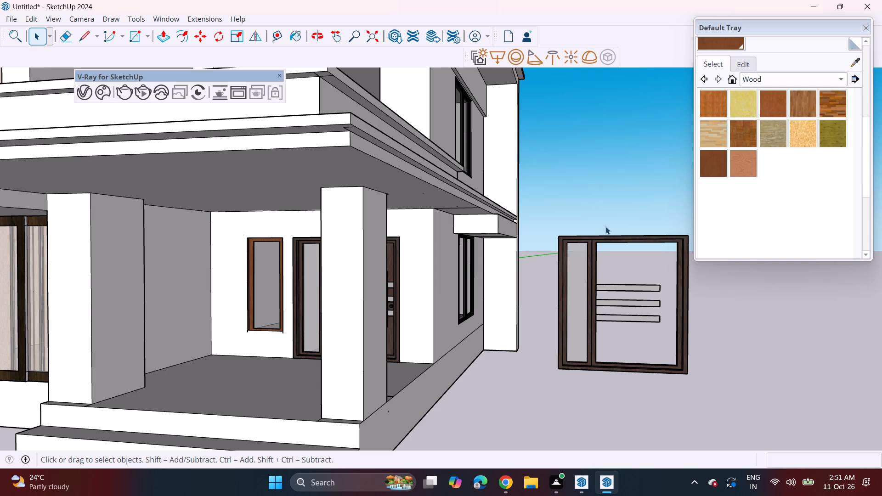
pyautogui.moveTo(601, 218); pyautogui.dragTo(699, 397)
pyautogui.click(681, 363)
pyautogui.press('Delete')
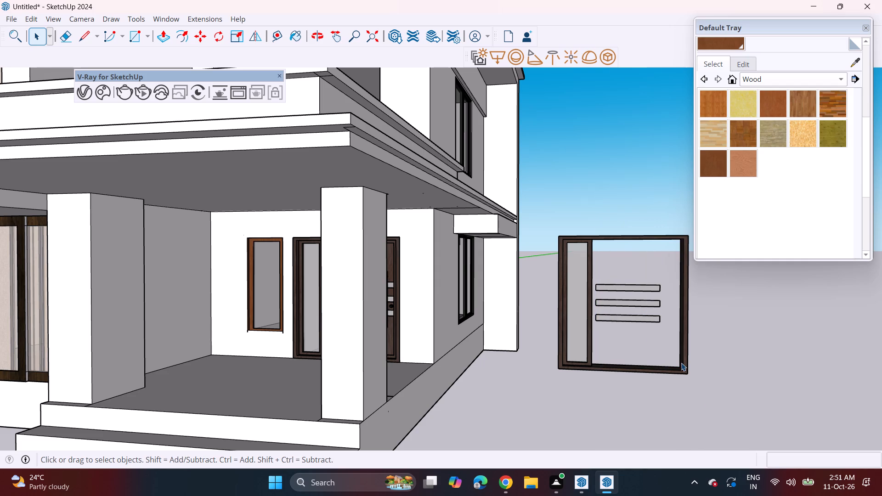
pyautogui.click(685, 366)
pyautogui.press('Delete')
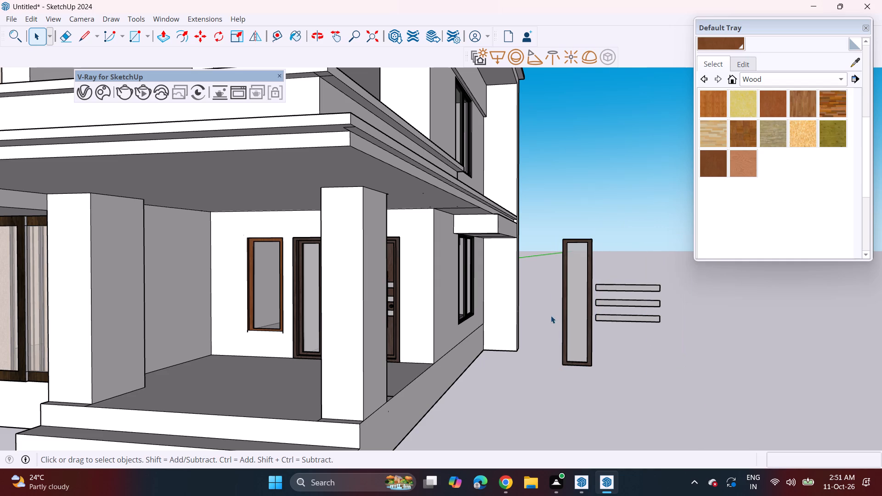
# Delete the brown wooden frame from the porch window opening beside the entrance door.
pyautogui.scroll(-1, 570, 321)
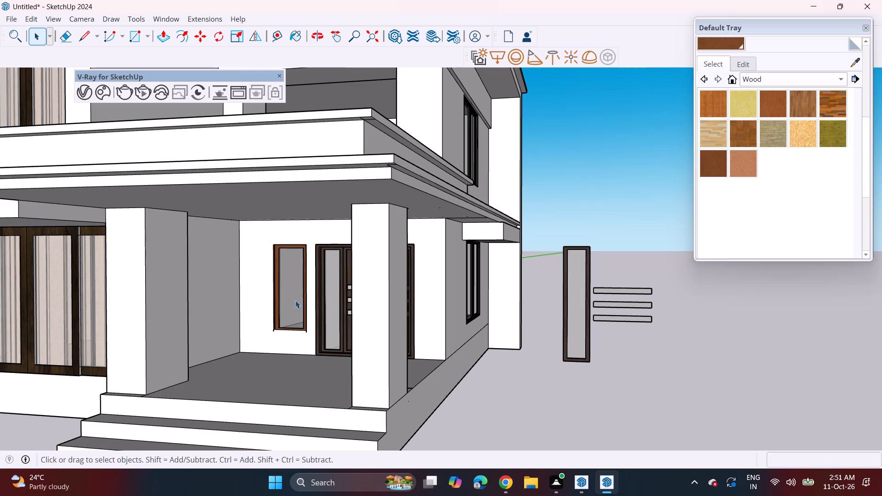
pyautogui.click(277, 303)
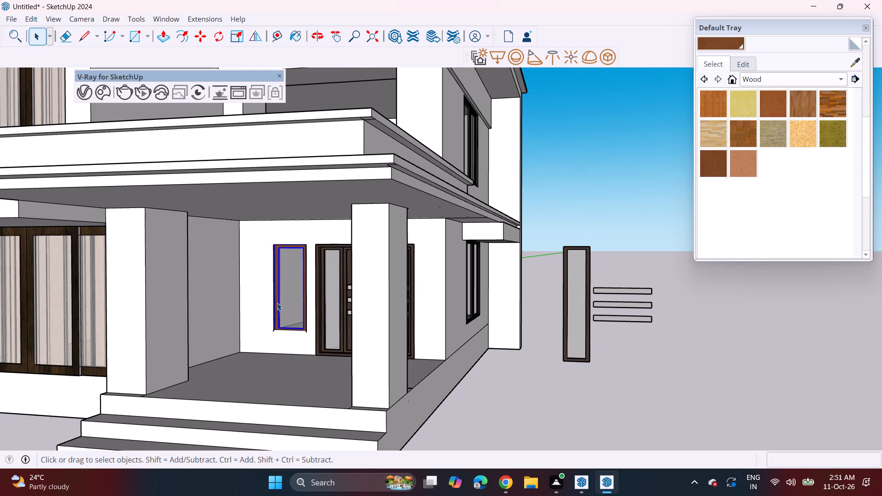
pyautogui.press('Delete')
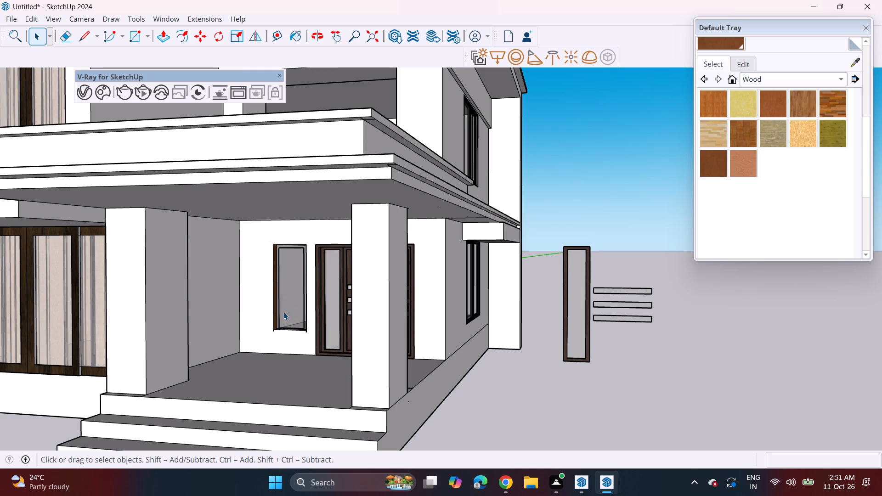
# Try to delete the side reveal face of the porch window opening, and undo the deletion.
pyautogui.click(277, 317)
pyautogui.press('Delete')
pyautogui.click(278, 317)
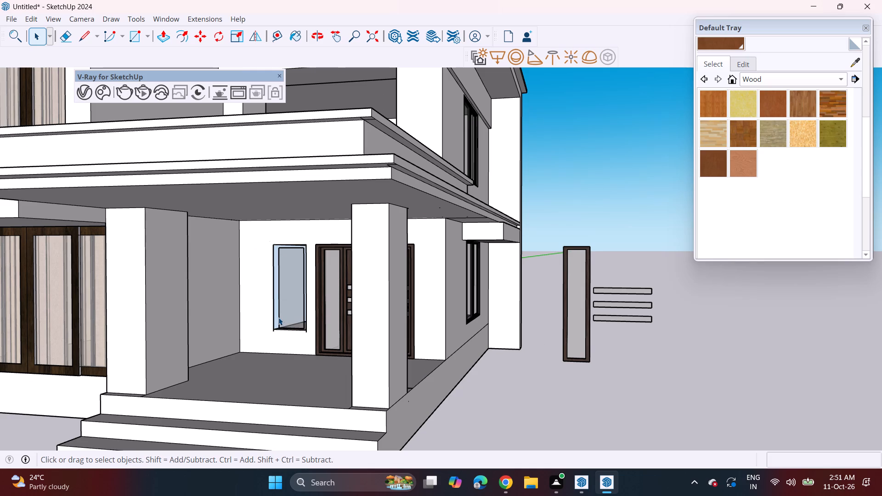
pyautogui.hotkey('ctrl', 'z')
# Move the dark side-panel frame about 19' 2" from the ground beside the villa, matching its upper corner to the porch window opening's corner beside the door.
pyautogui.moveTo(290, 318); pyautogui.dragTo(340, 327, button='middle')
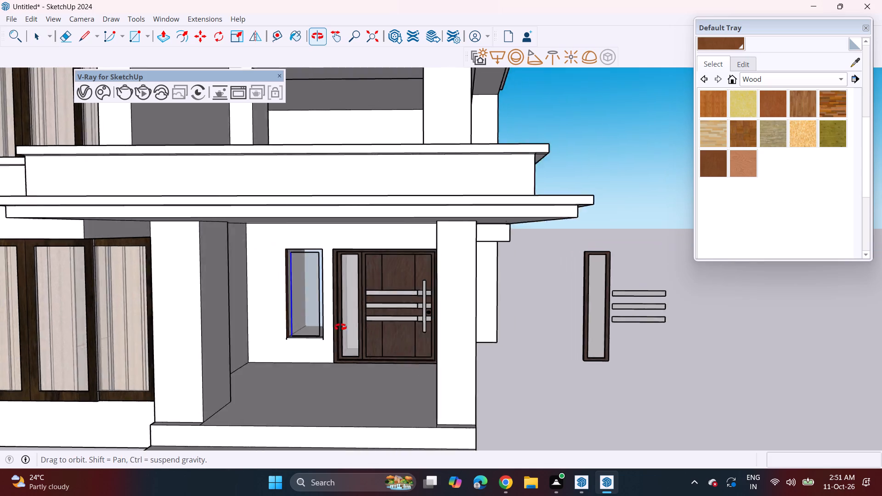
pyautogui.moveTo(340, 327); pyautogui.dragTo(357, 311, button='middle')
pyautogui.scroll(1, 563, 317)
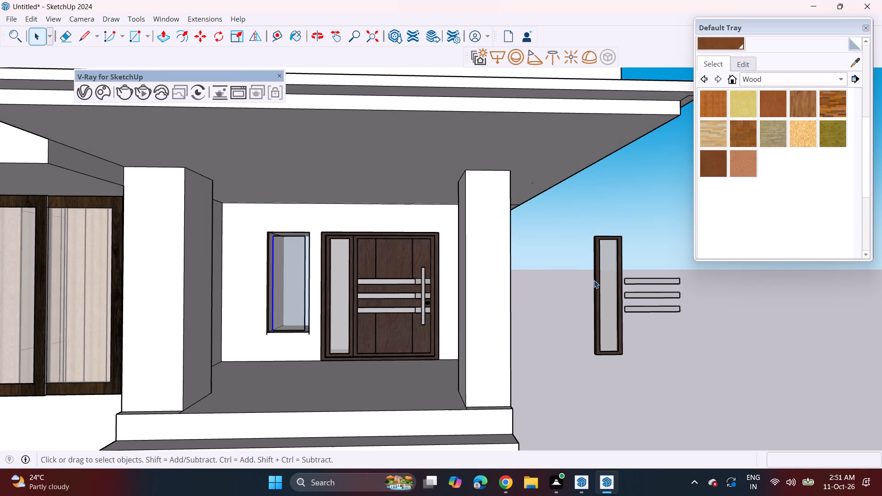
pyautogui.press('space')
pyautogui.click(597, 278)
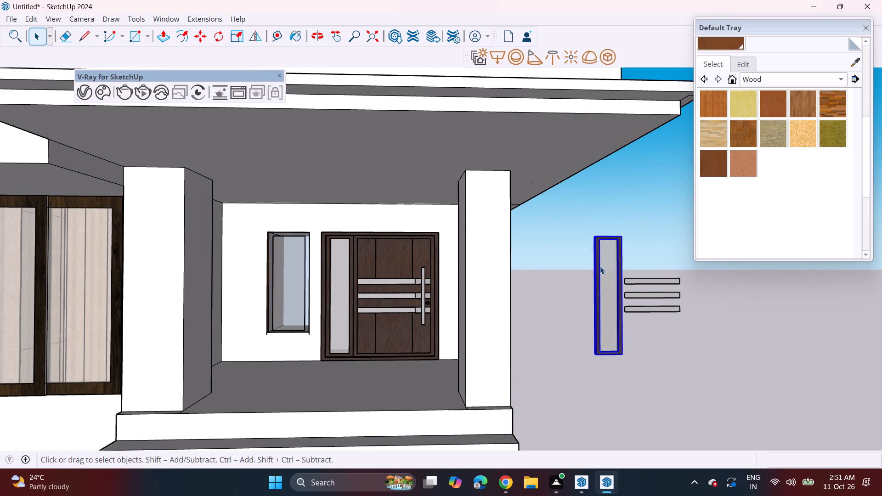
pyautogui.press('m')
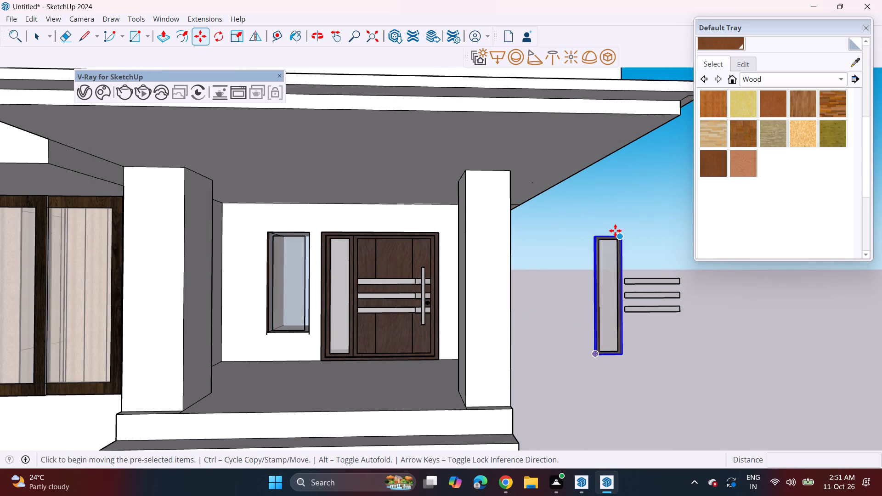
pyautogui.click(618, 235)
pyautogui.scroll(1, 324, 241)
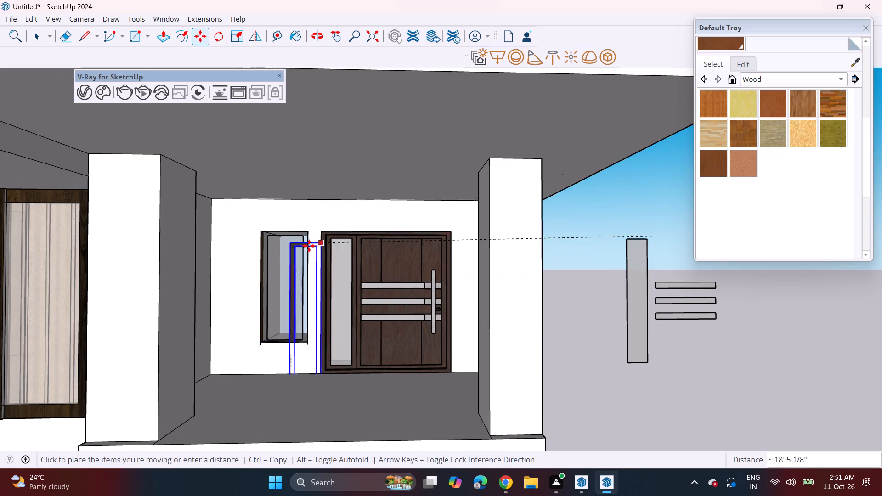
pyautogui.scroll(3, 309, 246)
pyautogui.click(307, 231)
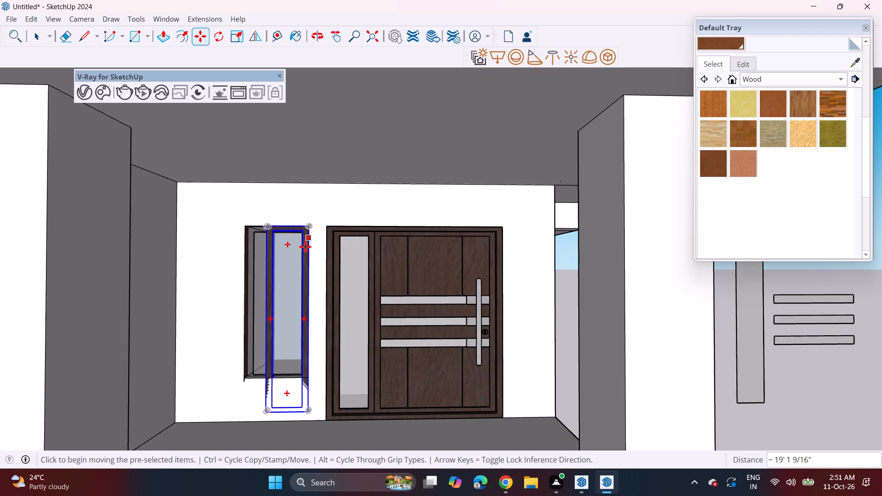
# Scale the dark panel frame's height by about 0.82 so its bottom meets the lower edge of the porch window opening.
pyautogui.click(230, 38)
pyautogui.moveTo(281, 411); pyautogui.dragTo(246, 371, button='middle')
pyautogui.scroll(7, 248, 374)
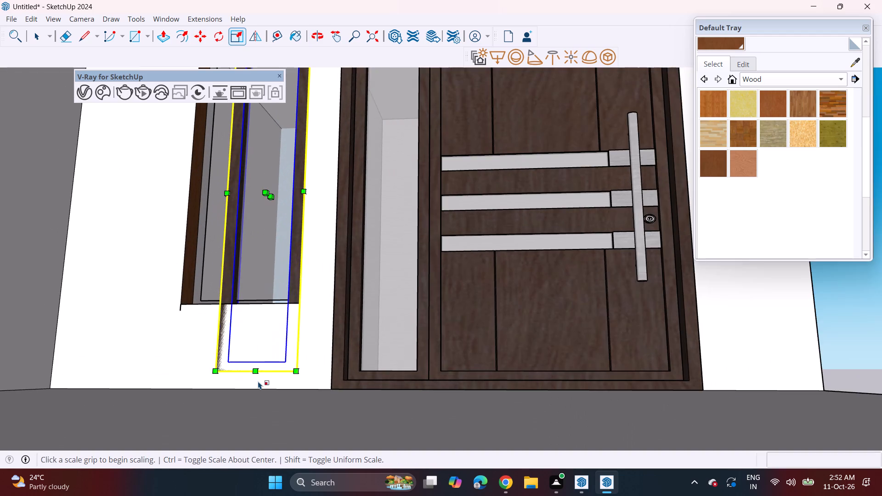
pyautogui.scroll(4, 262, 373)
pyautogui.click(262, 373)
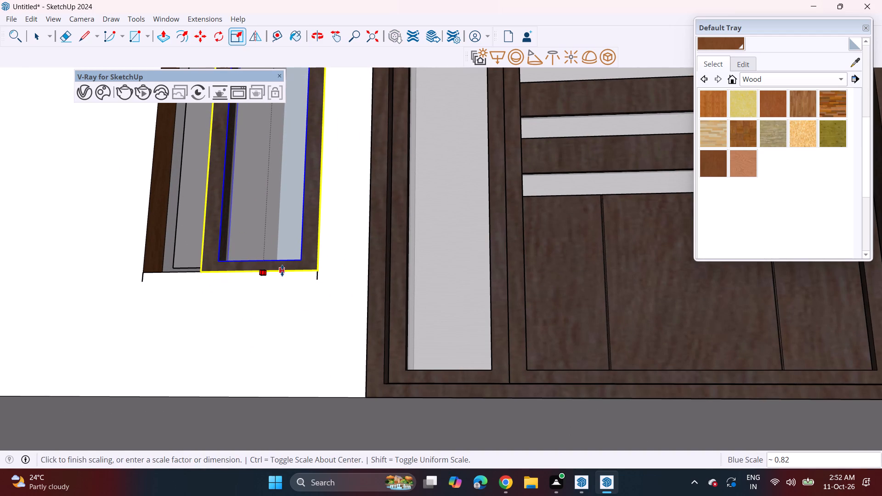
pyautogui.click(282, 271)
# Scale the dark panel frame wider so it reaches the far side edge of the porch window opening.
pyautogui.moveTo(271, 231); pyautogui.dragTo(301, 300, button='middle')
pyautogui.moveTo(231, 202); pyautogui.dragTo(266, 220, button='middle')
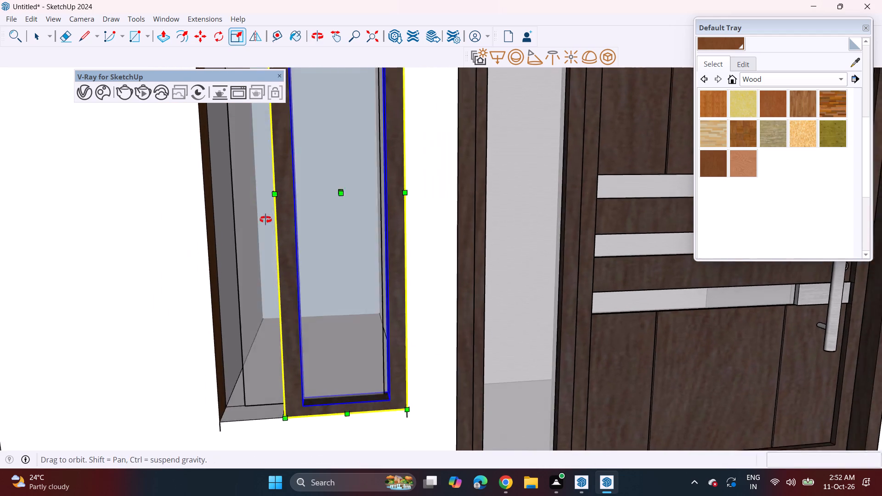
pyautogui.moveTo(266, 220); pyautogui.dragTo(335, 237, button='middle')
pyautogui.scroll(3, 360, 228)
pyautogui.click(367, 225)
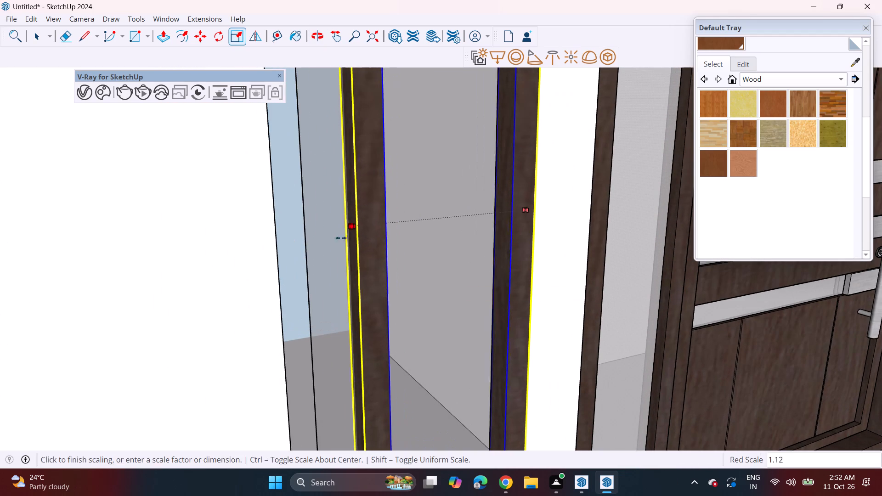
pyautogui.click(280, 254)
# Fine-tune the panel frame's height with Scale so its bottom edge aligns with the lower edge of the window opening.
pyautogui.moveTo(366, 287); pyautogui.dragTo(234, 258, button='middle')
pyautogui.scroll(-3, 224, 237)
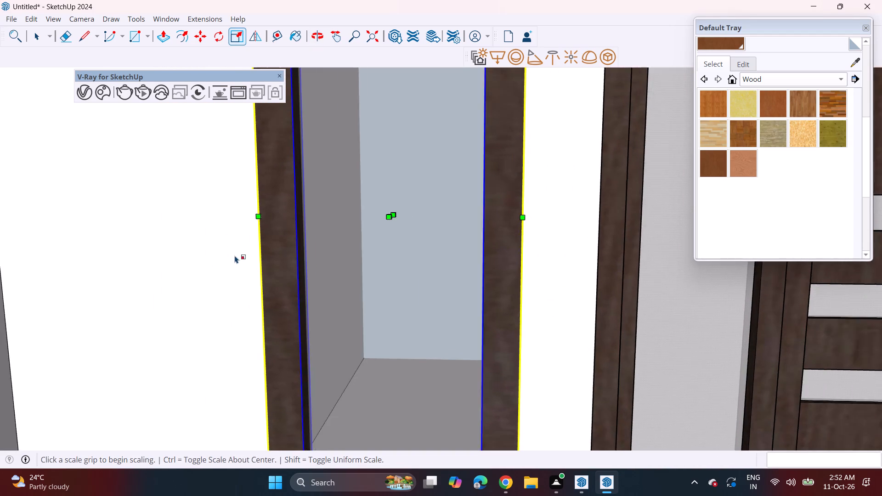
pyautogui.scroll(-13, 235, 255)
pyautogui.scroll(6, 288, 328)
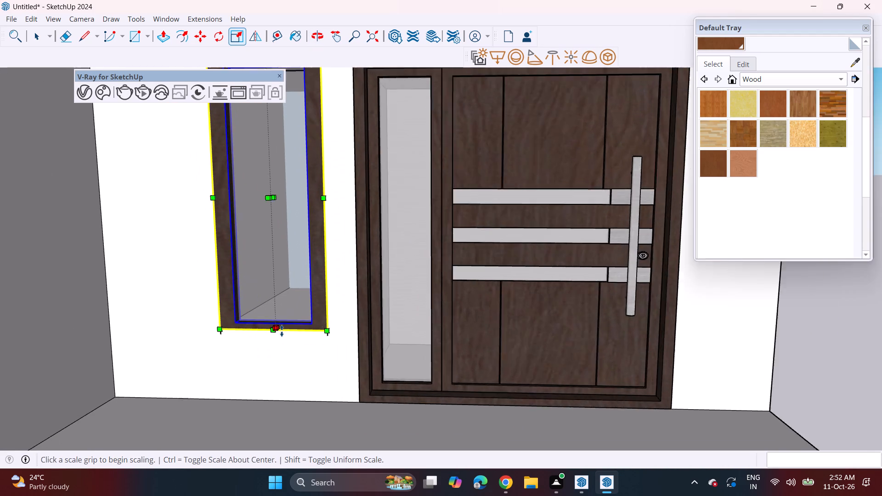
pyautogui.scroll(1, 282, 331)
pyautogui.click(279, 332)
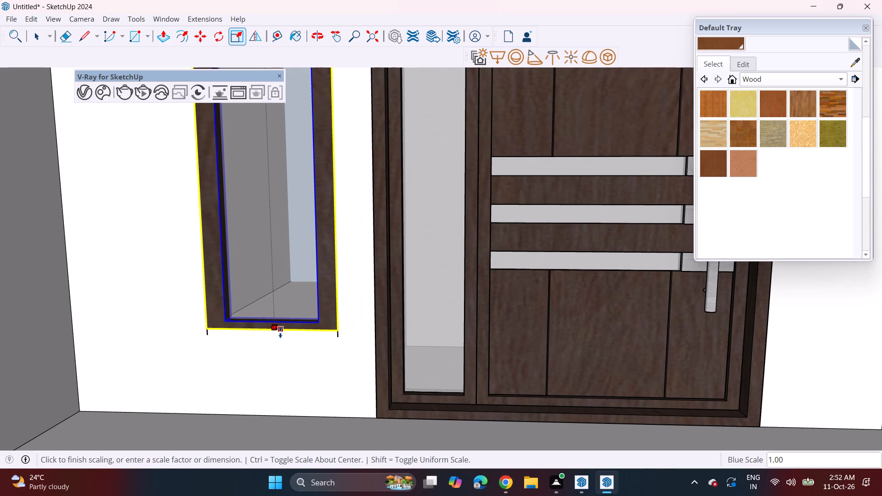
pyautogui.click(280, 332)
pyautogui.scroll(-17, 276, 338)
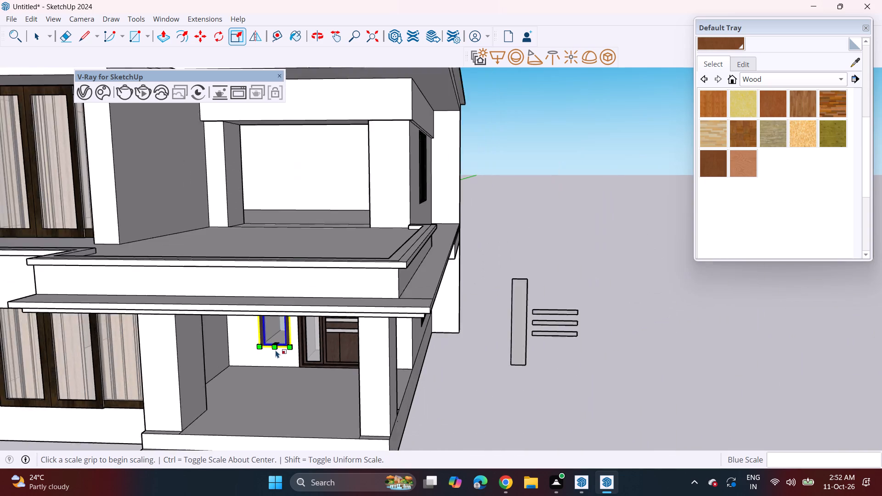
pyautogui.press('space')
# Delete the leftover glass pane and the three horizontal strips standing on the open ground beside the villa.
pyautogui.click(434, 382)
pyautogui.moveTo(431, 364); pyautogui.dragTo(426, 311, button='middle')
pyautogui.moveTo(476, 240); pyautogui.dragTo(567, 384)
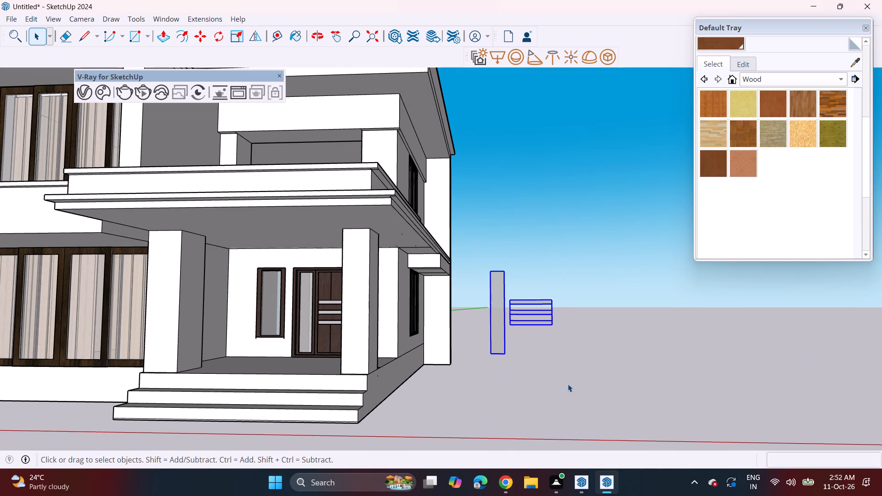
pyautogui.press('Delete')
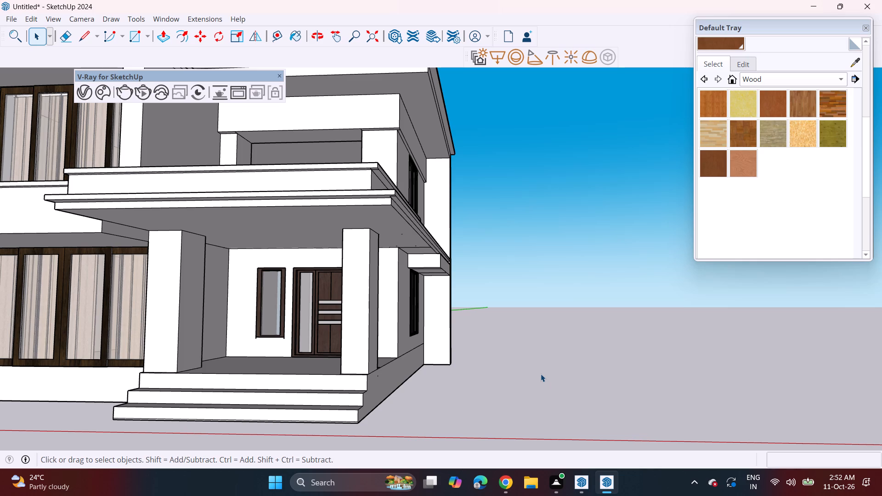